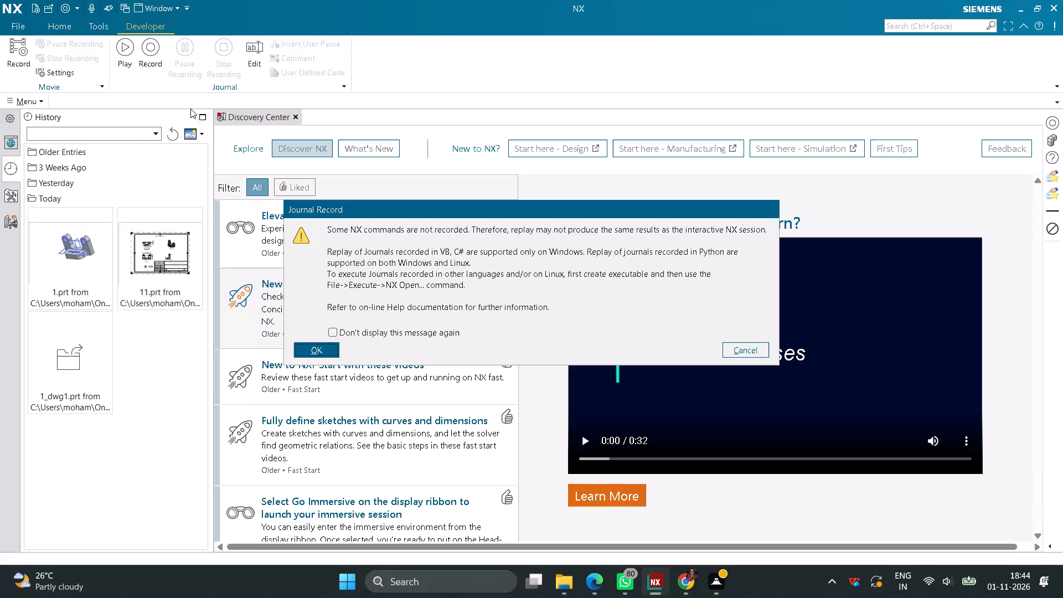
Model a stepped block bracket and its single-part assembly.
Start recording a C# journal named journal in the internship folder on the Desktop.
click(333, 354)
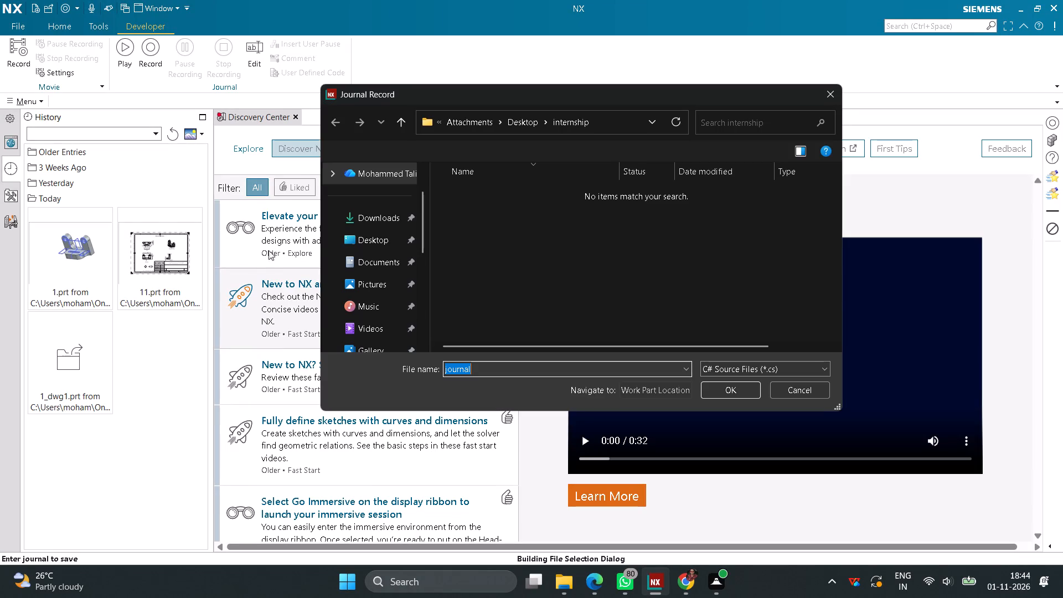
double_click(366, 247)
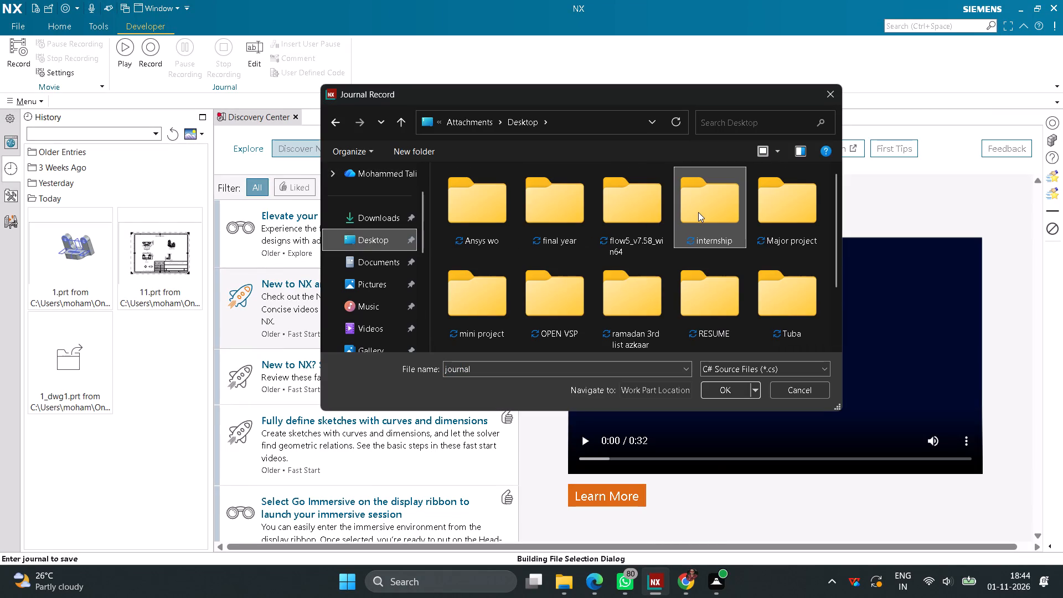
double_click(698, 212)
click(740, 389)
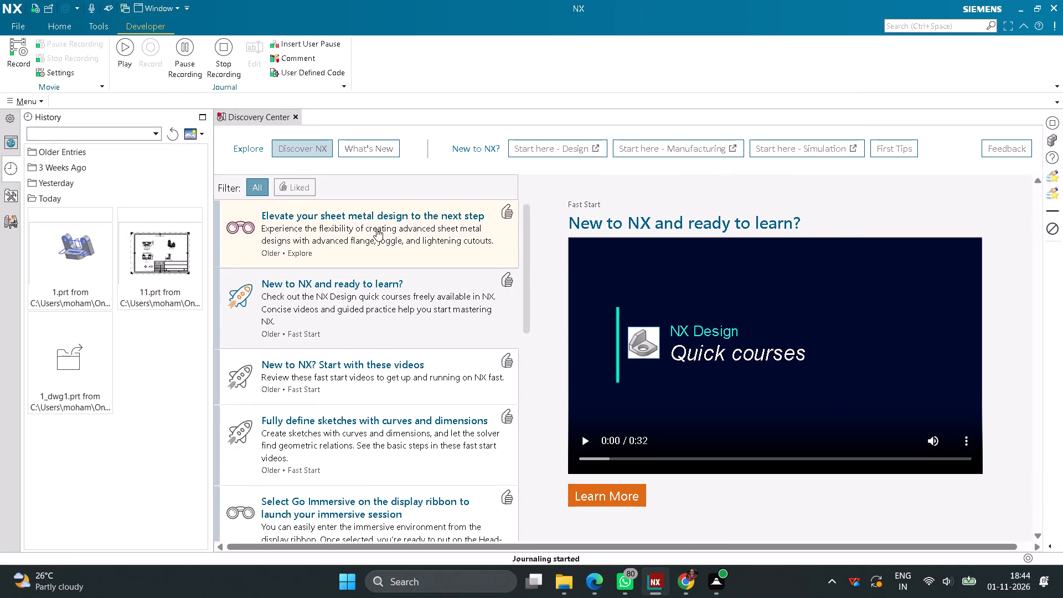
Create a new part from the millimetre Model template with the file name 1.
click(21, 30)
click(54, 51)
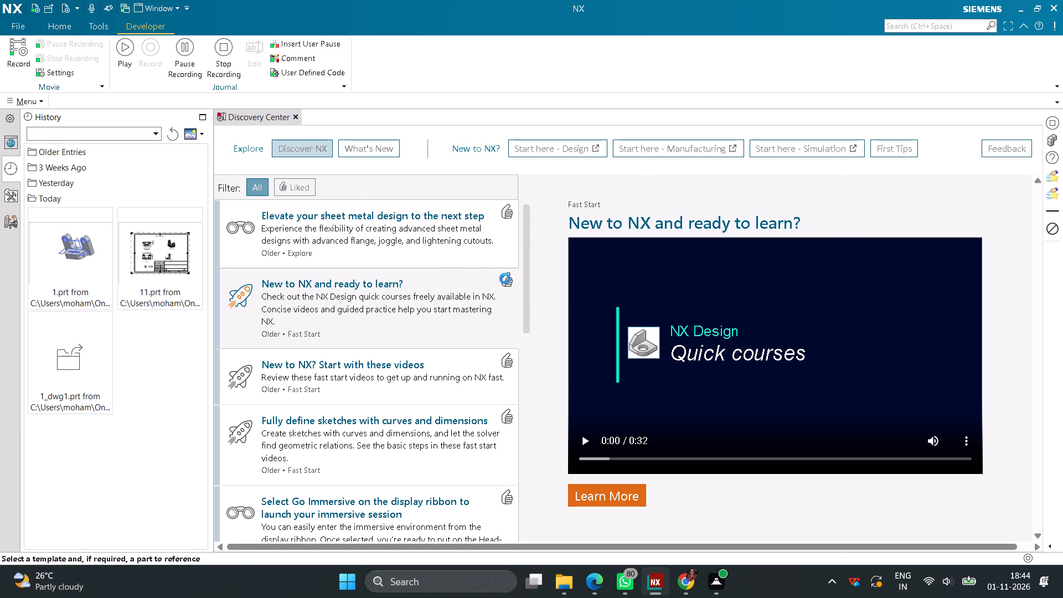
click(247, 158)
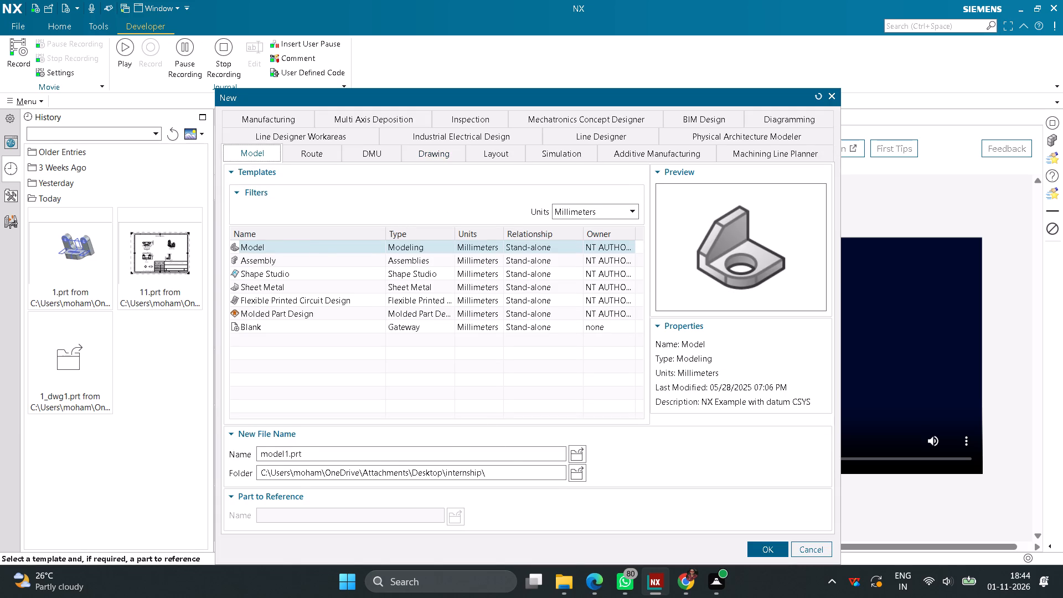
drag(317, 453, 156, 472)
key(1)
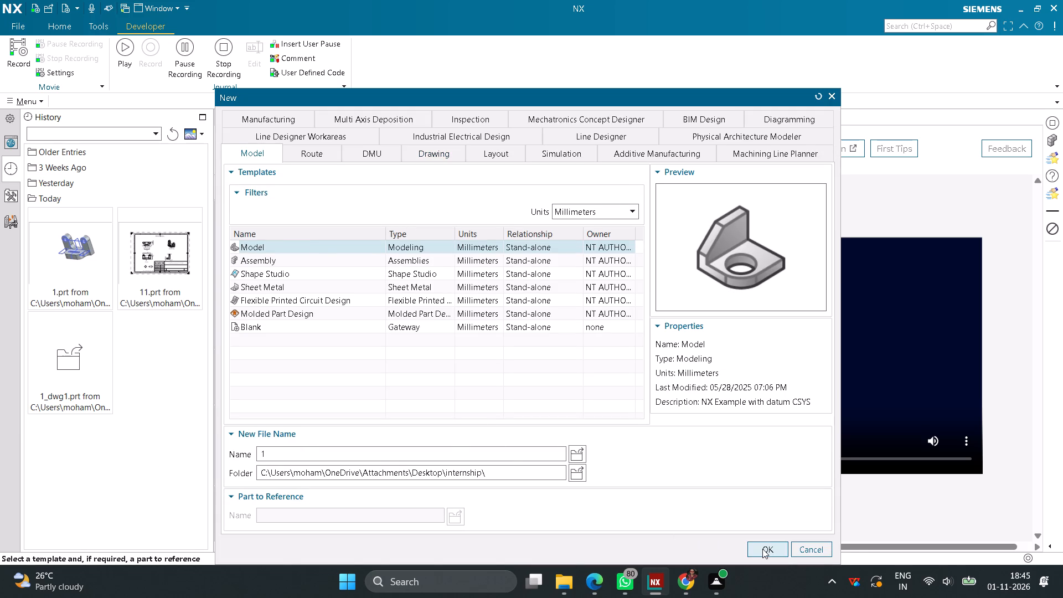
click(762, 549)
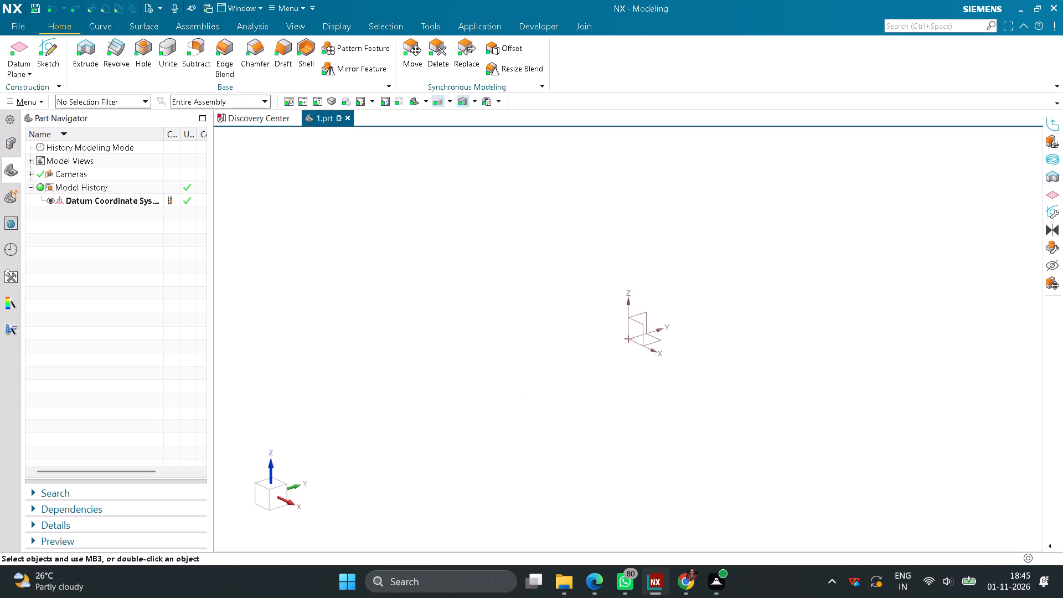
Create a sketch on the Top principal plane.
click(55, 68)
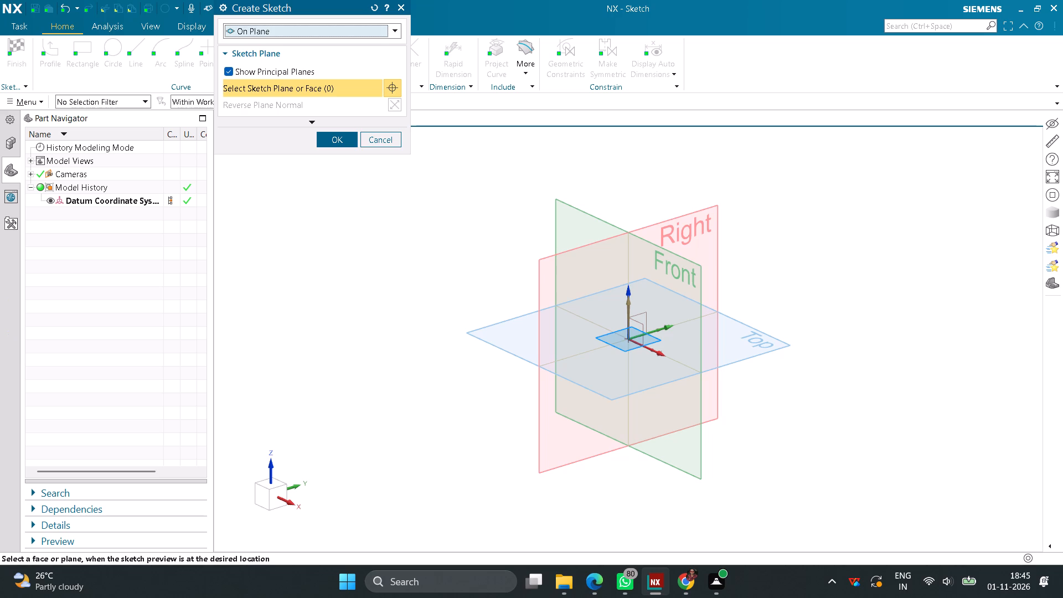
click(494, 348)
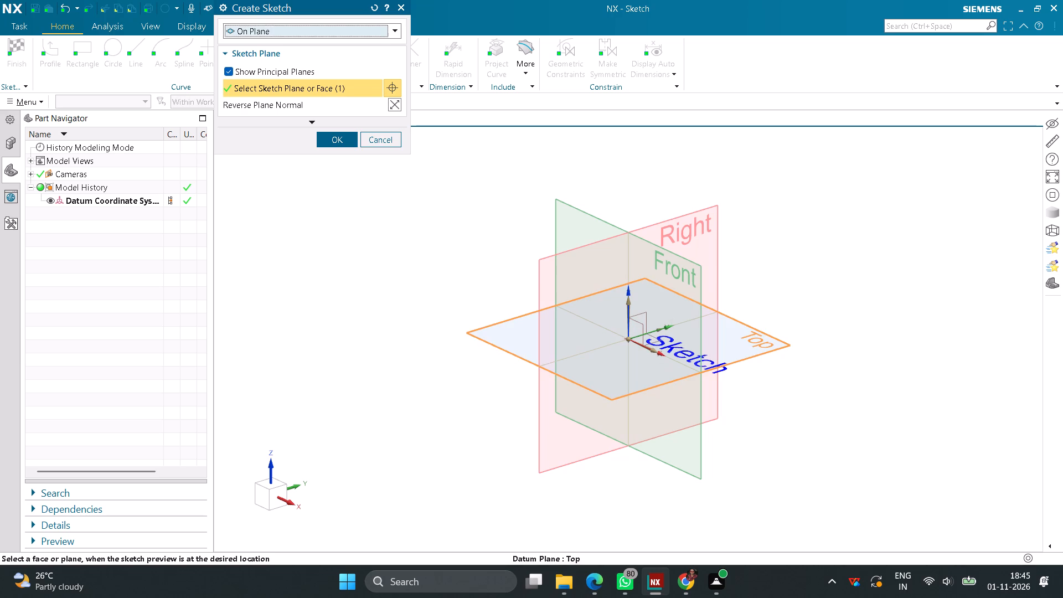
click(337, 145)
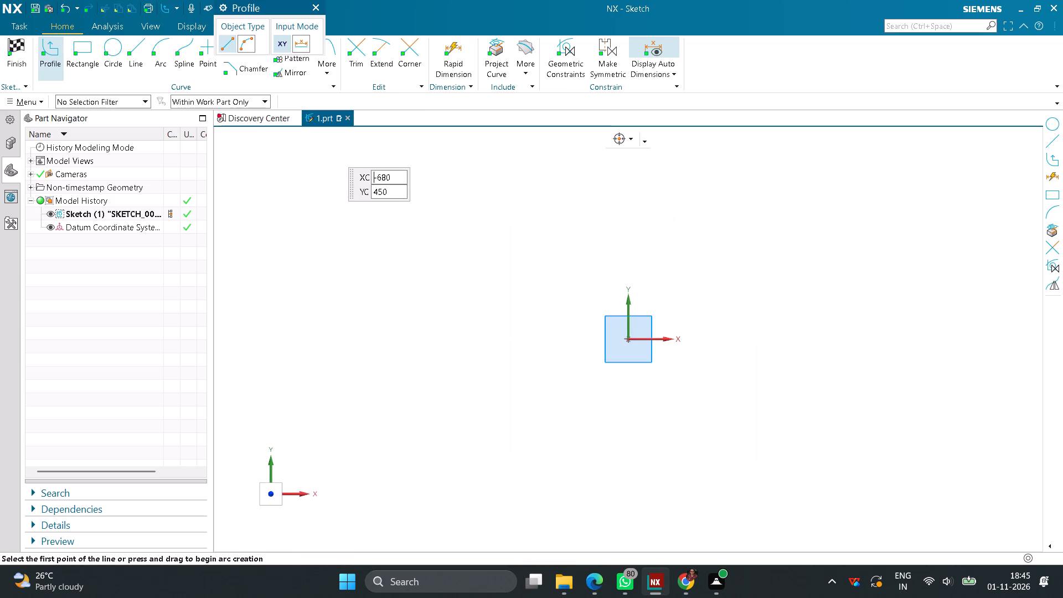
Sketch a rectangle from its centre at the sketch origin, 72.5 mm wide and 47 mm high at angle 0.
click(89, 54)
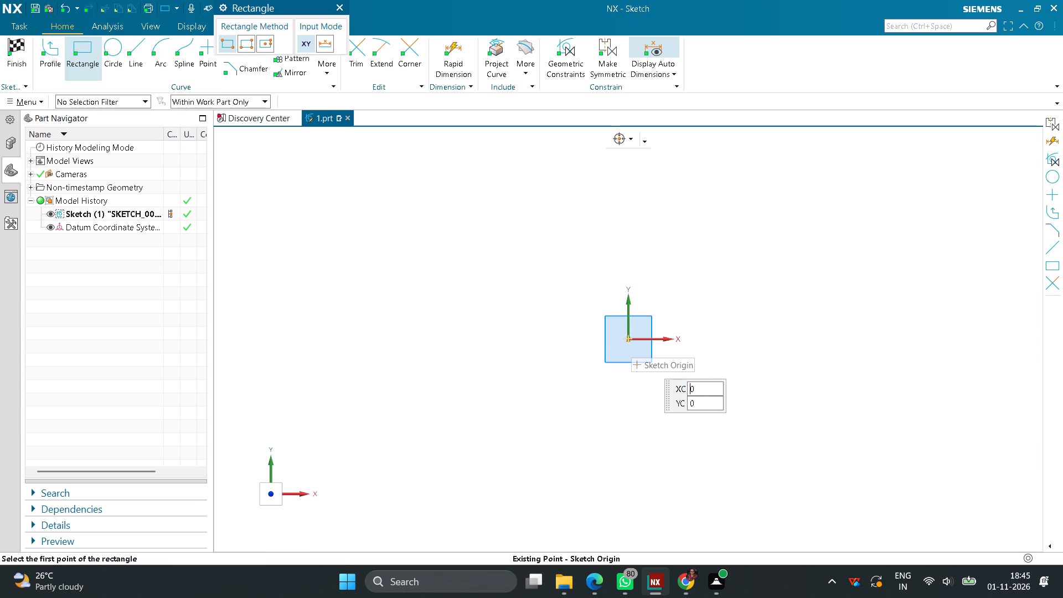
click(265, 45)
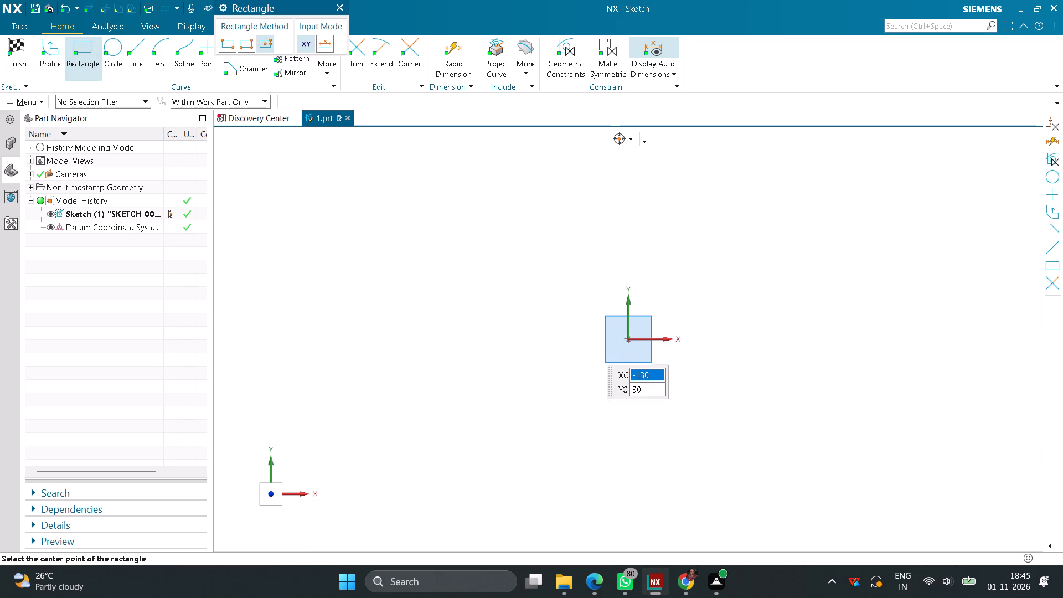
click(631, 339)
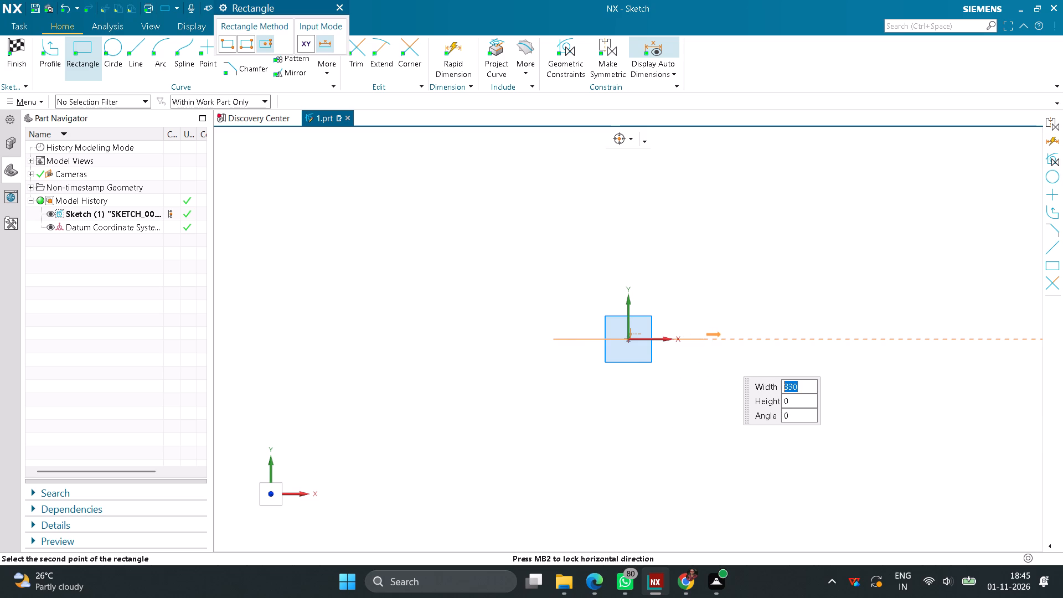
text(72.5)
key(Return)
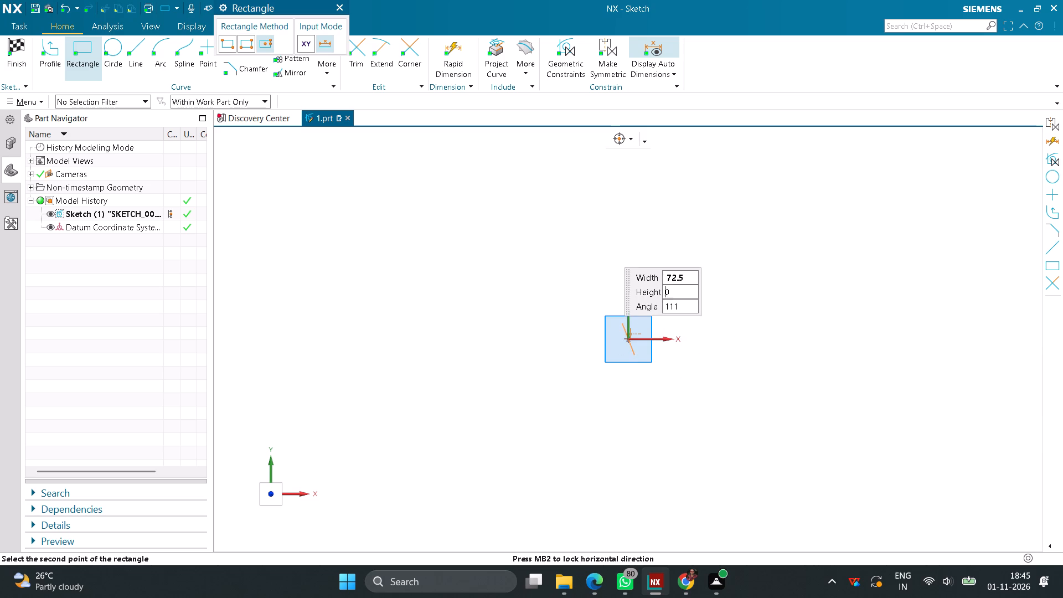
click(698, 339)
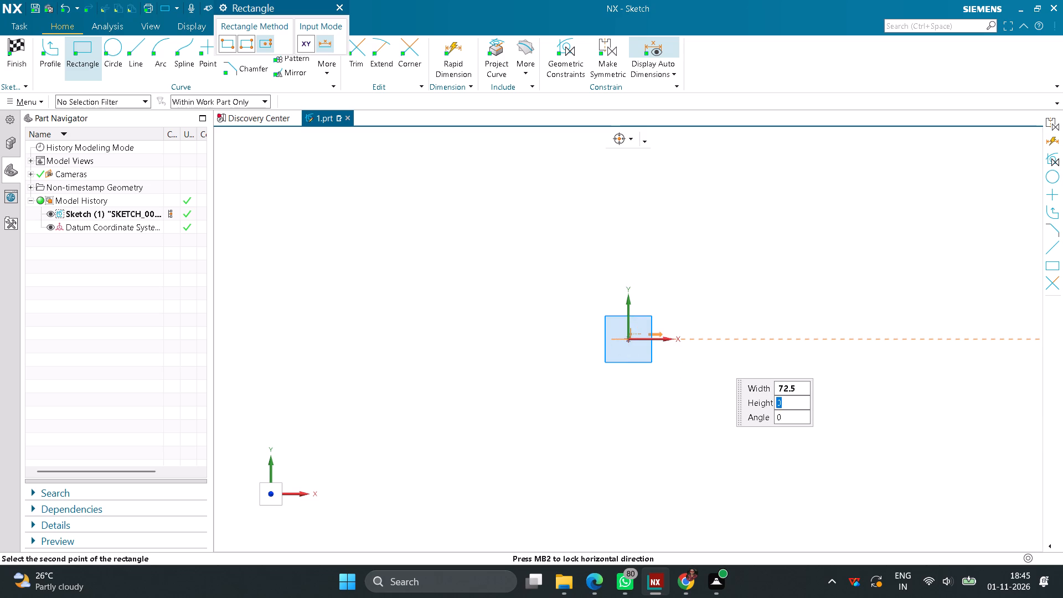
text(47)
key(Return)
click(687, 314)
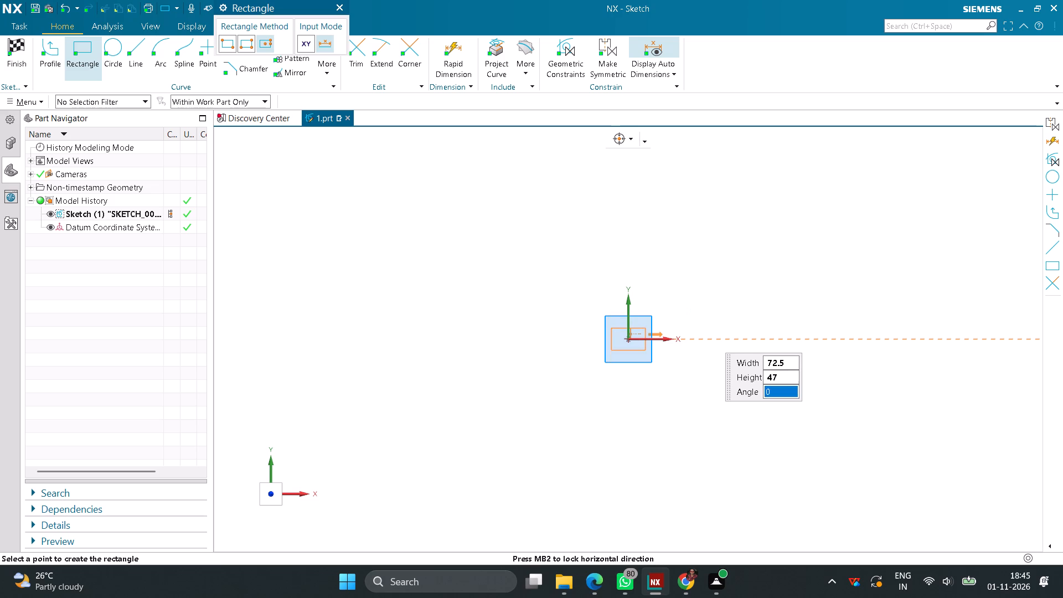
scroll(675, 349, up, 6)
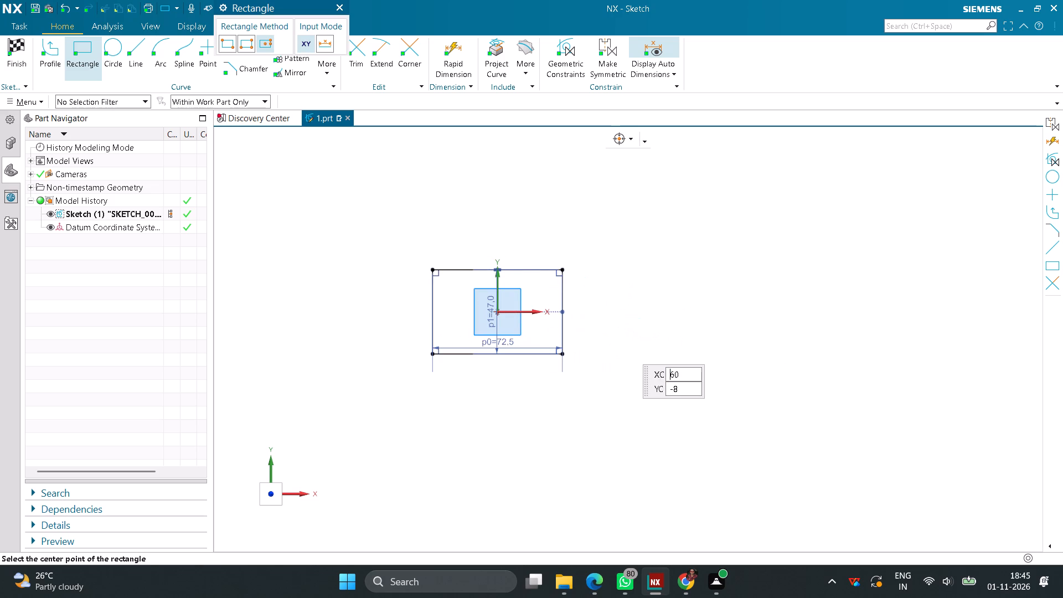
middle_click(607, 326)
Chamfer the rectangle's upper-left corner with a 3 mm distance and a 45° angle.
middle_drag(607, 325, 775, 318)
right_drag(607, 325, 775, 318)
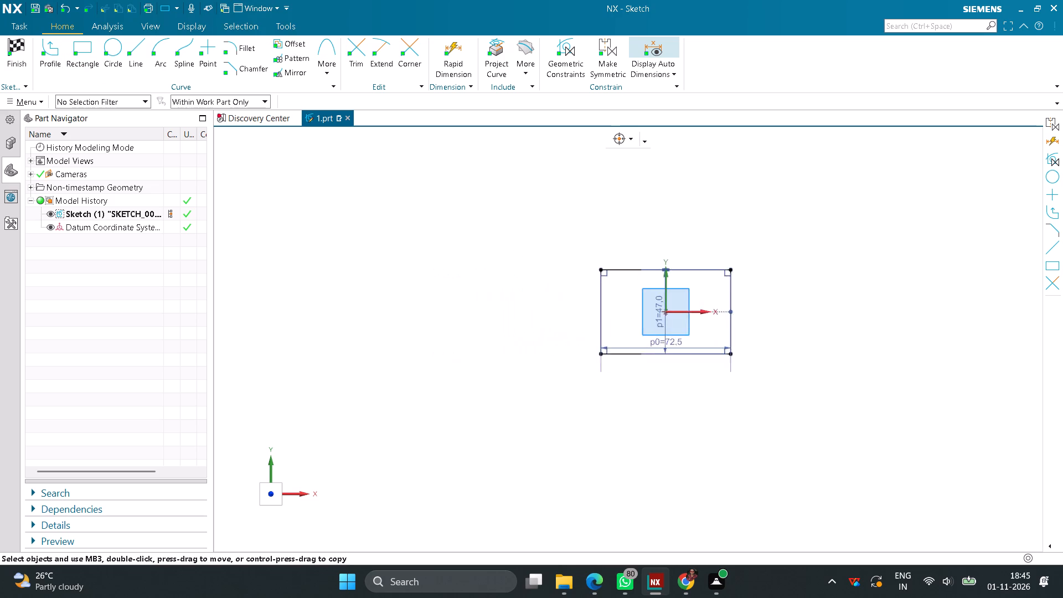
right_drag(775, 318, 829, 318)
middle_drag(775, 318, 829, 318)
scroll(813, 327, up, 2)
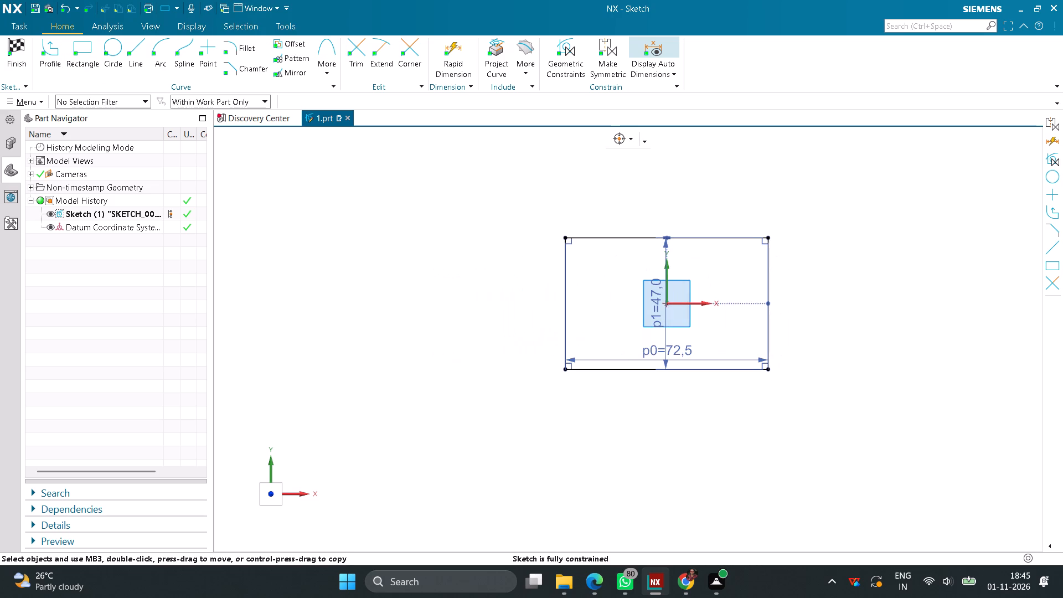
middle_click(796, 329)
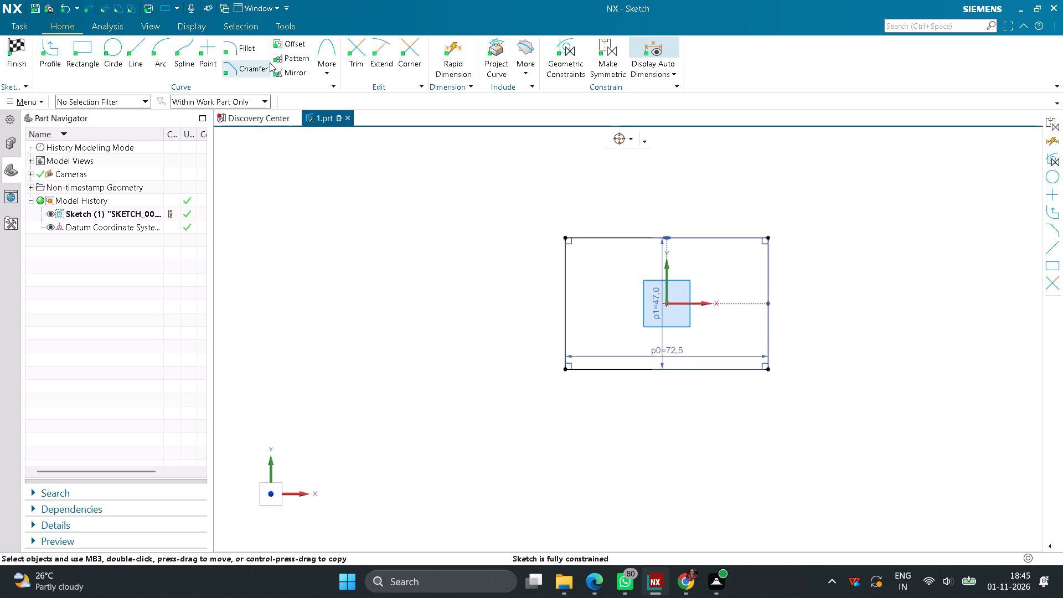
click(255, 66)
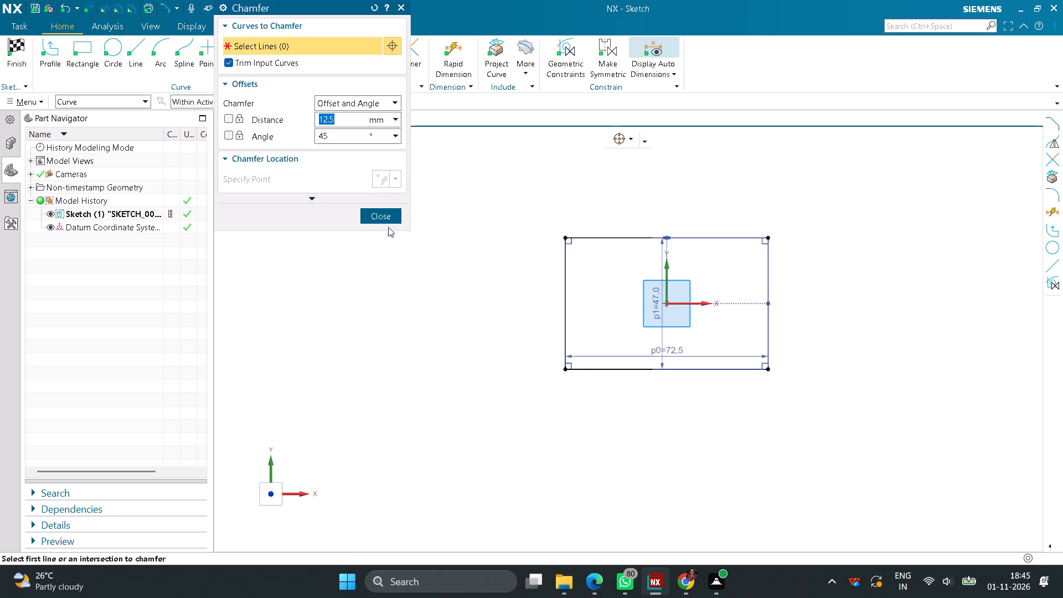
scroll(582, 260, up, 2)
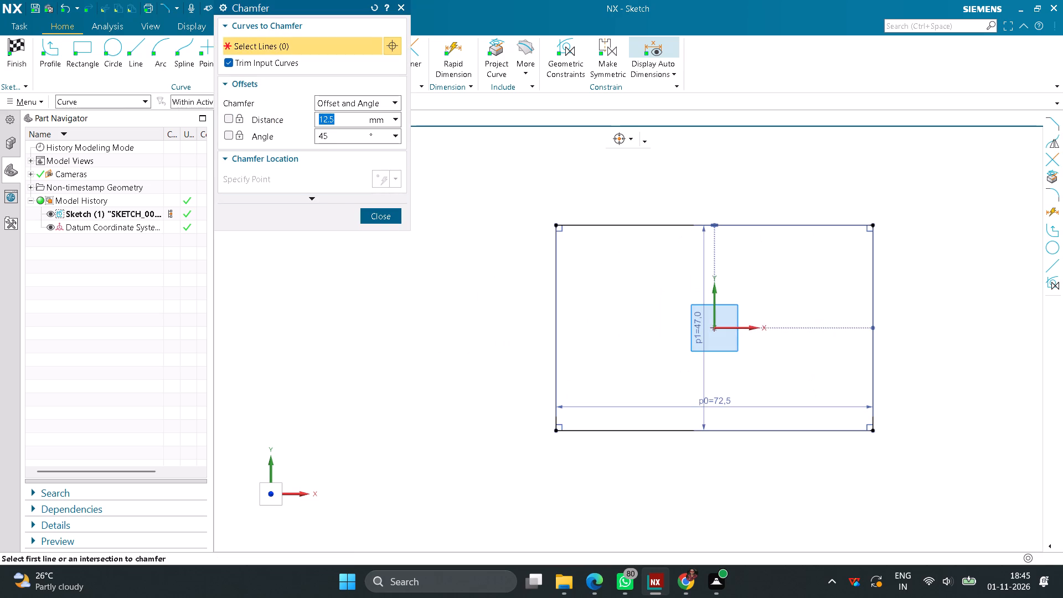
key(3)
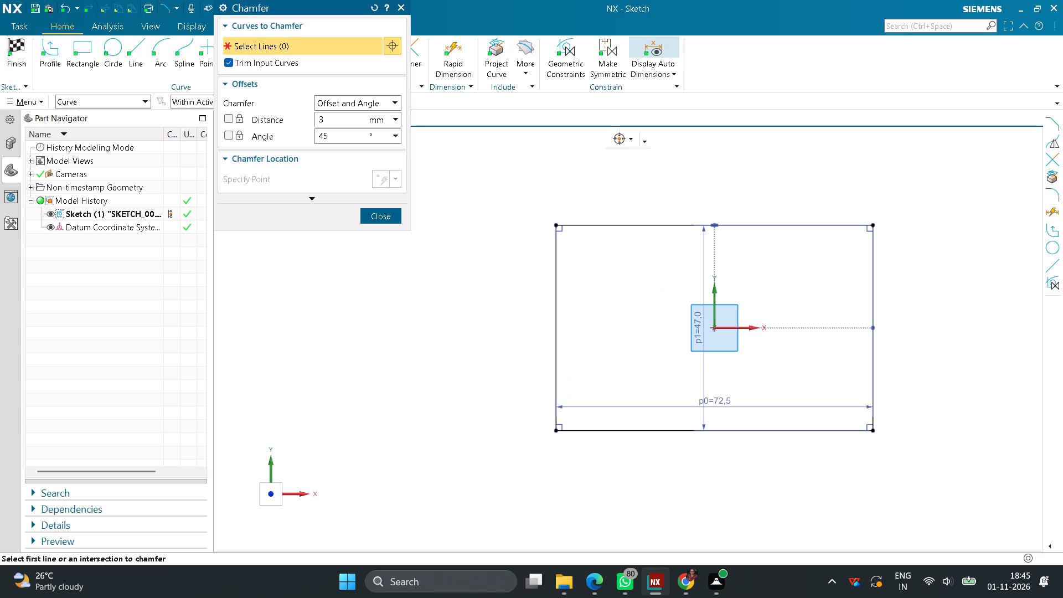
click(554, 244)
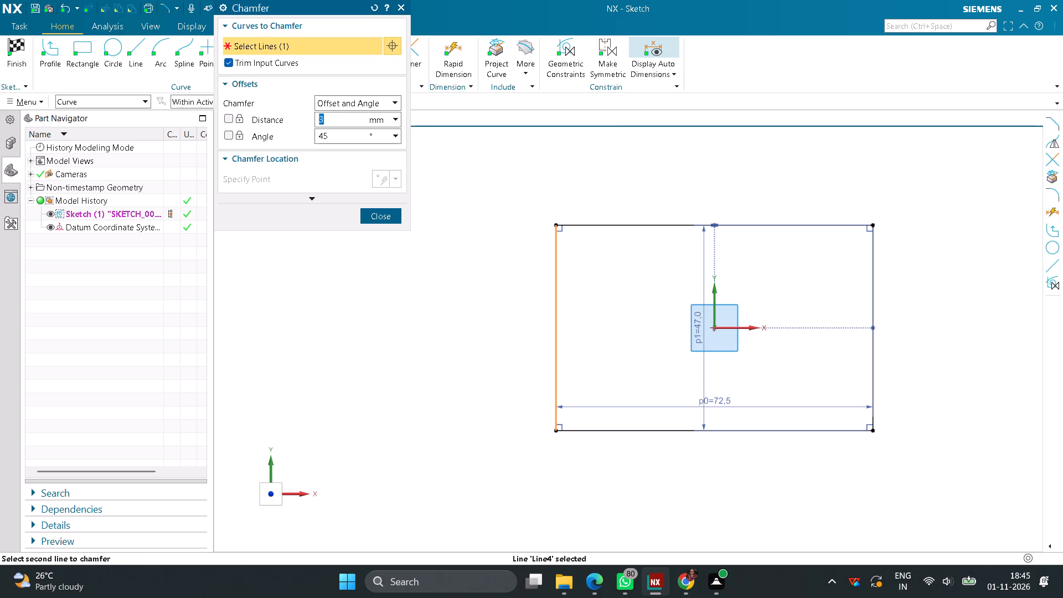
click(576, 228)
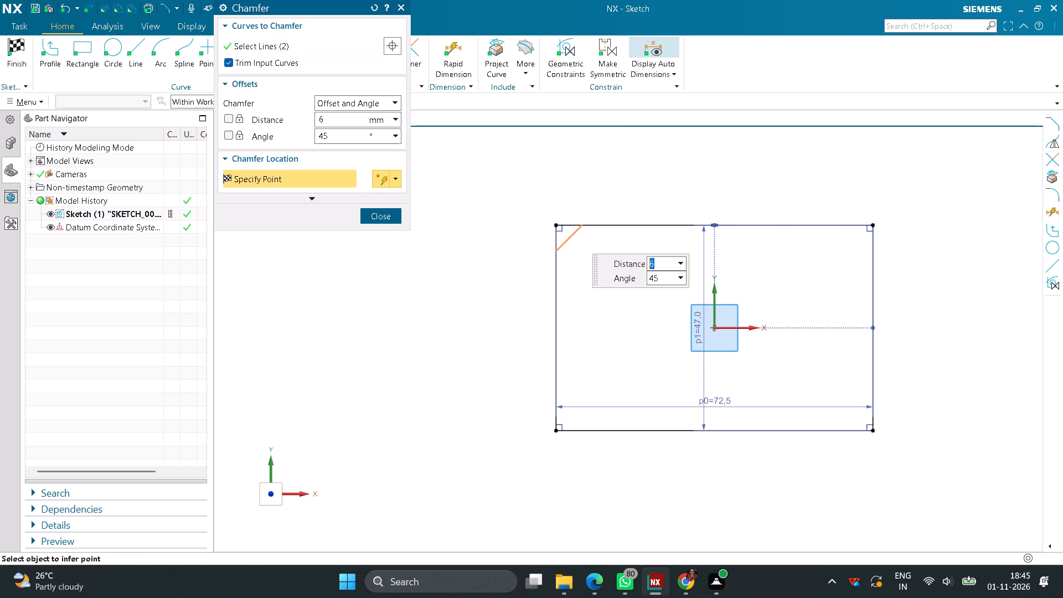
key(3)
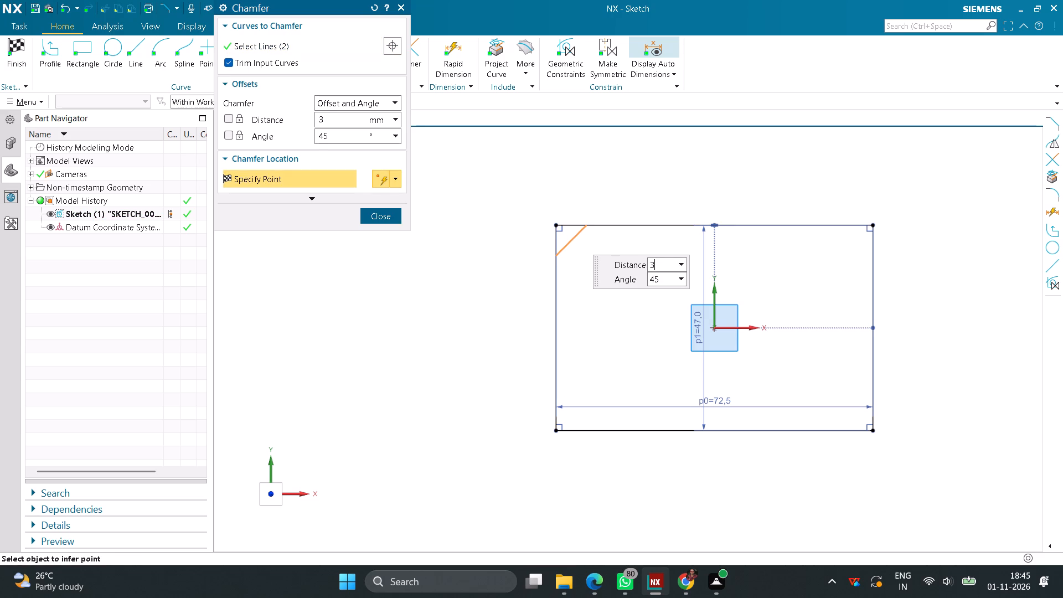
key(Return)
text(45)
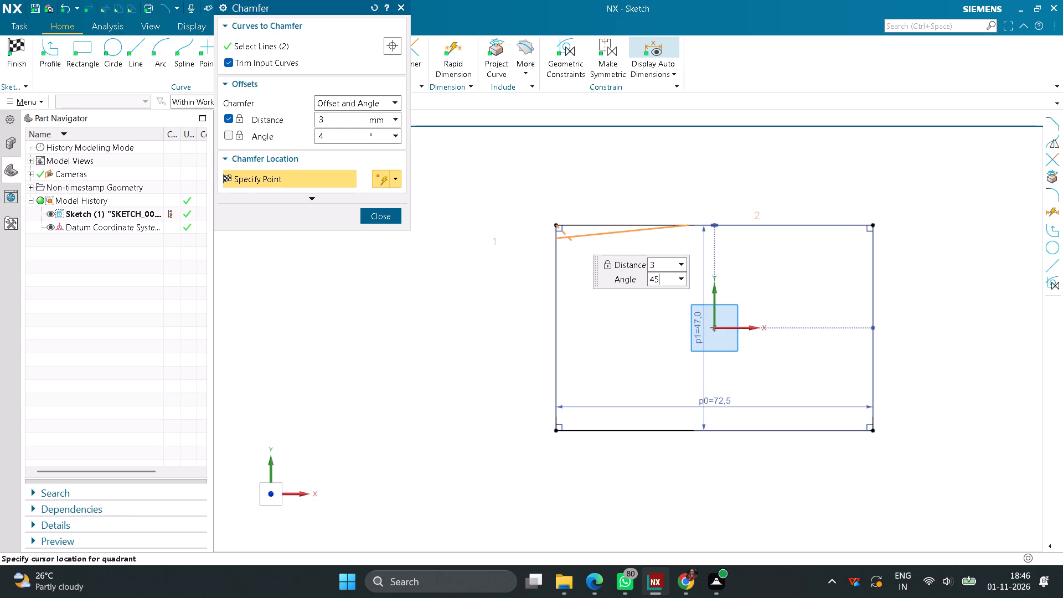
key(Return)
Chamfer the rectangle's lower-left corner with a 3 mm distance and a 45° angle, and finish the sketch.
scroll(553, 218, up, 7)
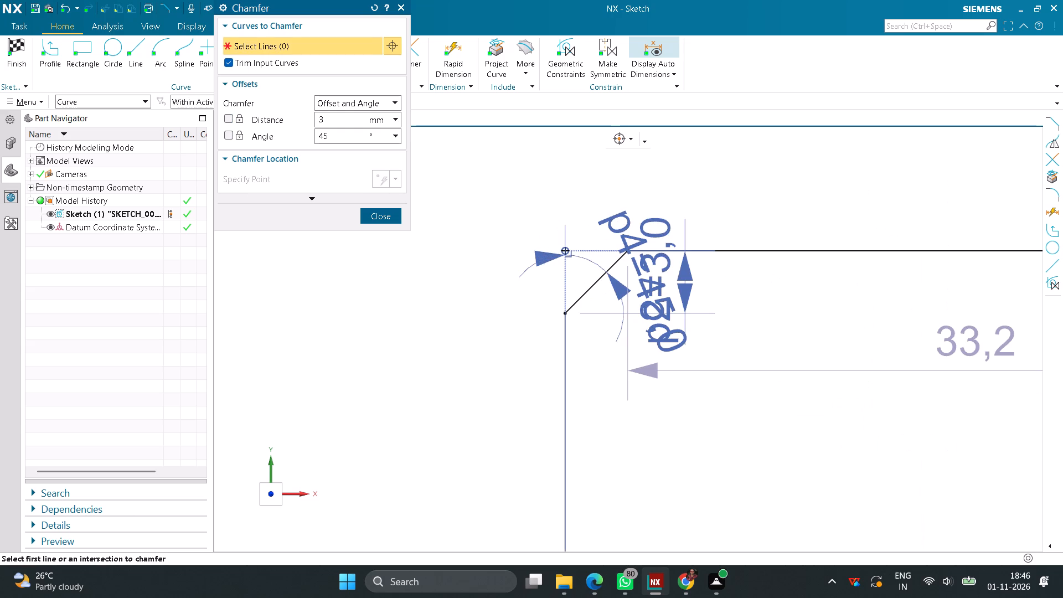
scroll(555, 219, down, 6)
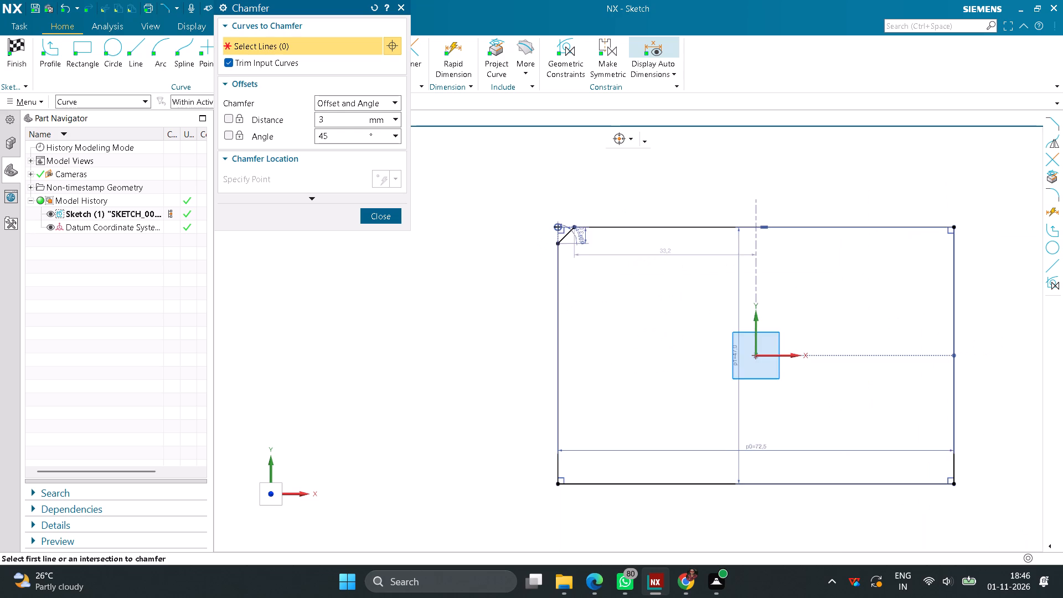
scroll(555, 219, down, 1)
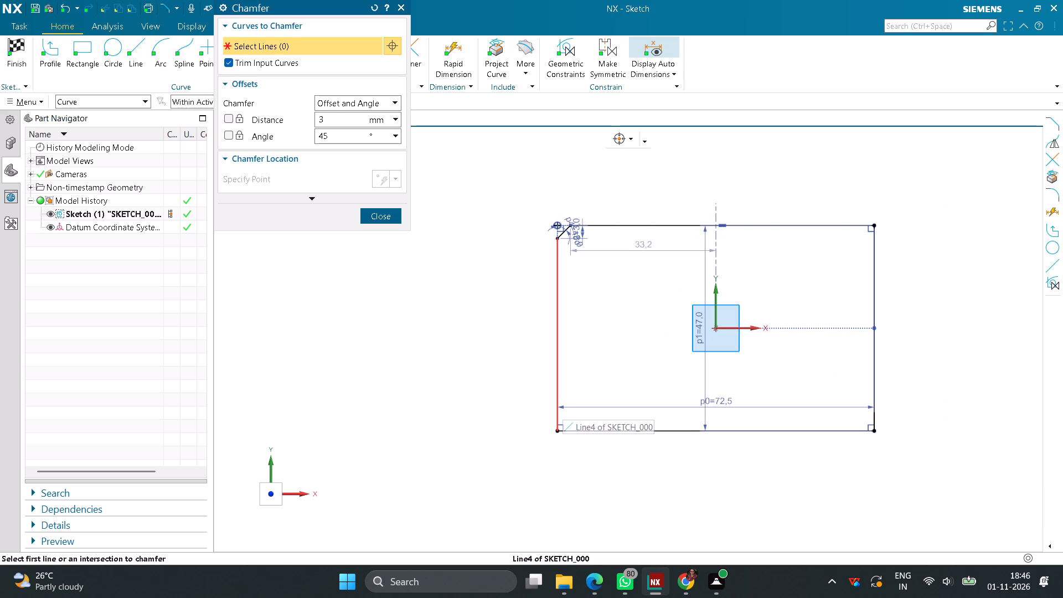
click(563, 405)
click(579, 433)
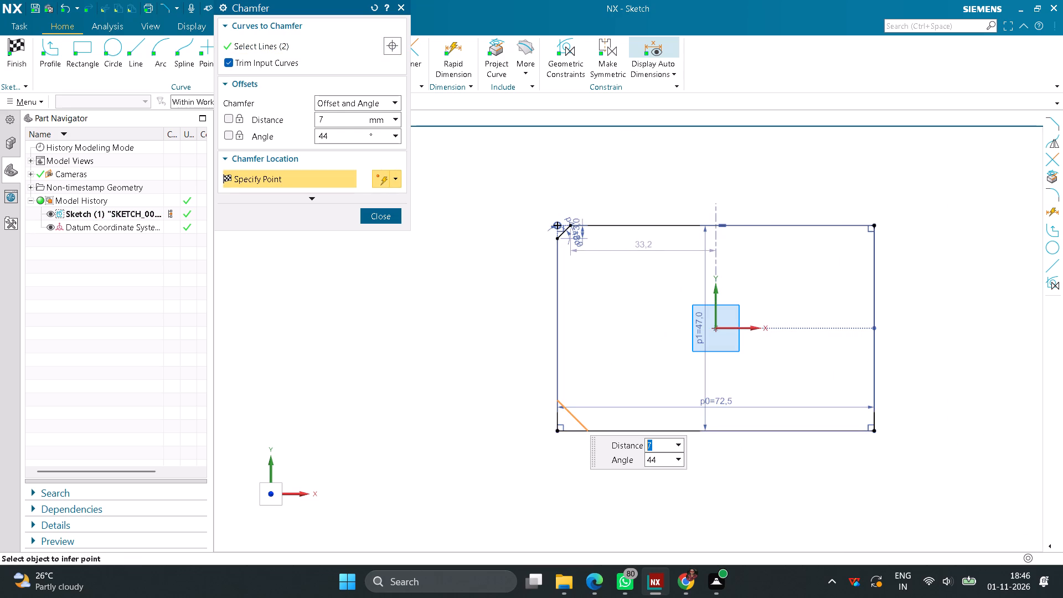
key(3)
key(Return)
text(45)
key(Return)
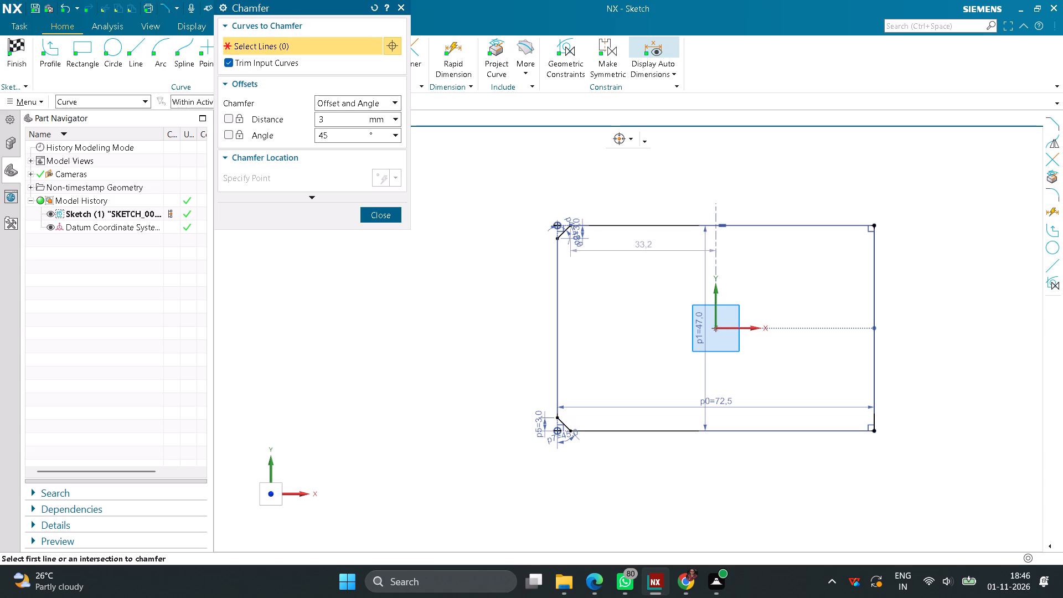
click(379, 213)
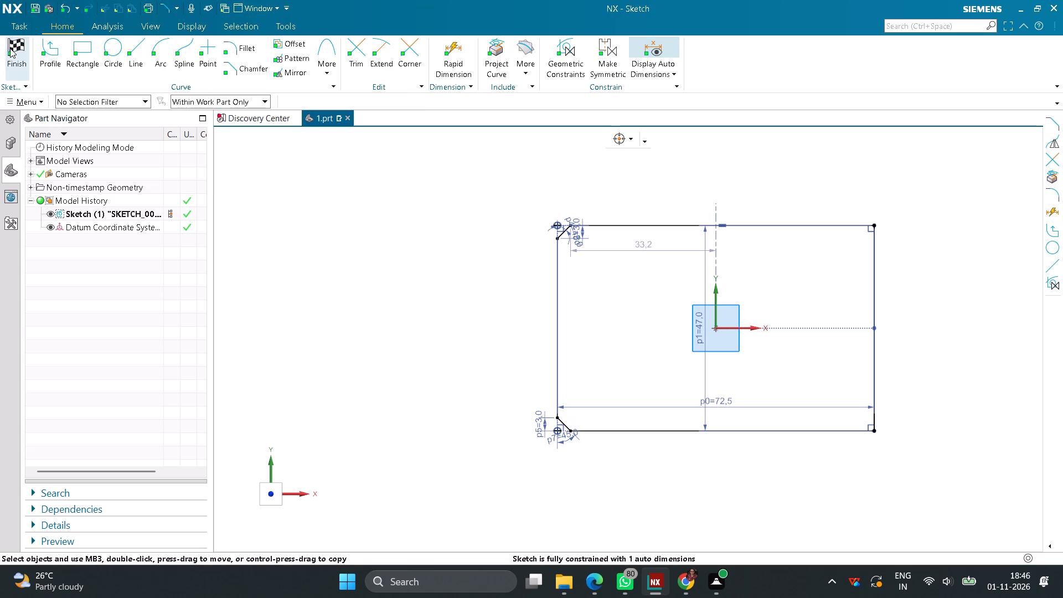
click(11, 48)
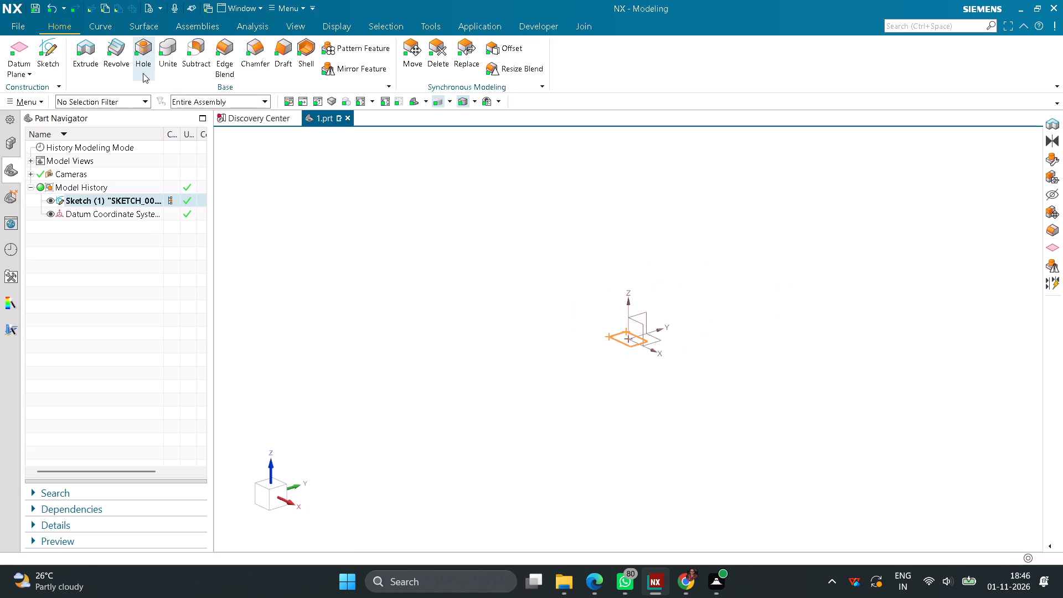
Extrude the chamfered rectangle sketch 33 mm into a solid block.
click(85, 48)
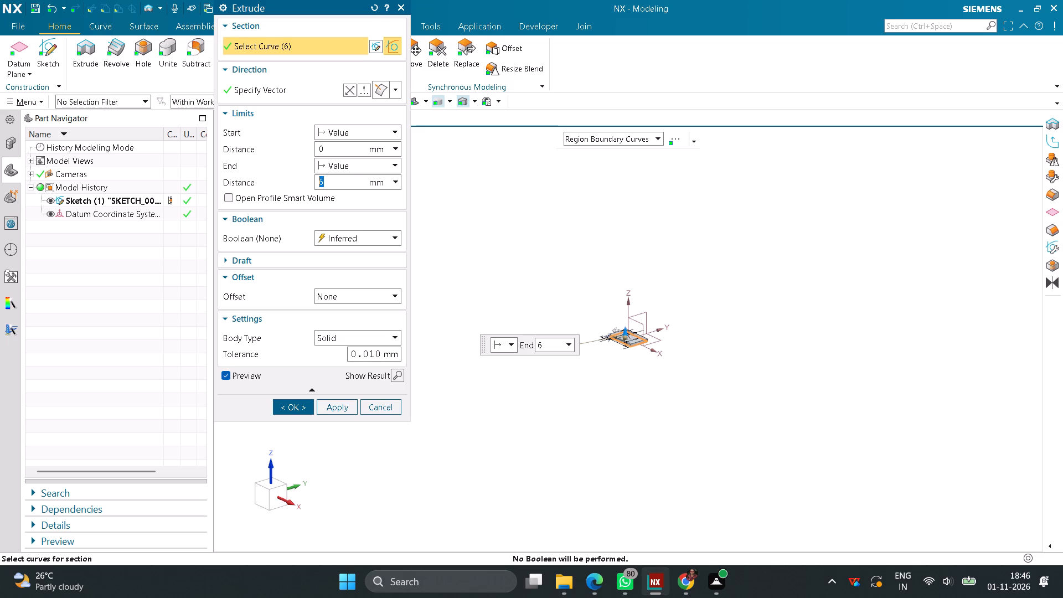
text(33)
key(Return)
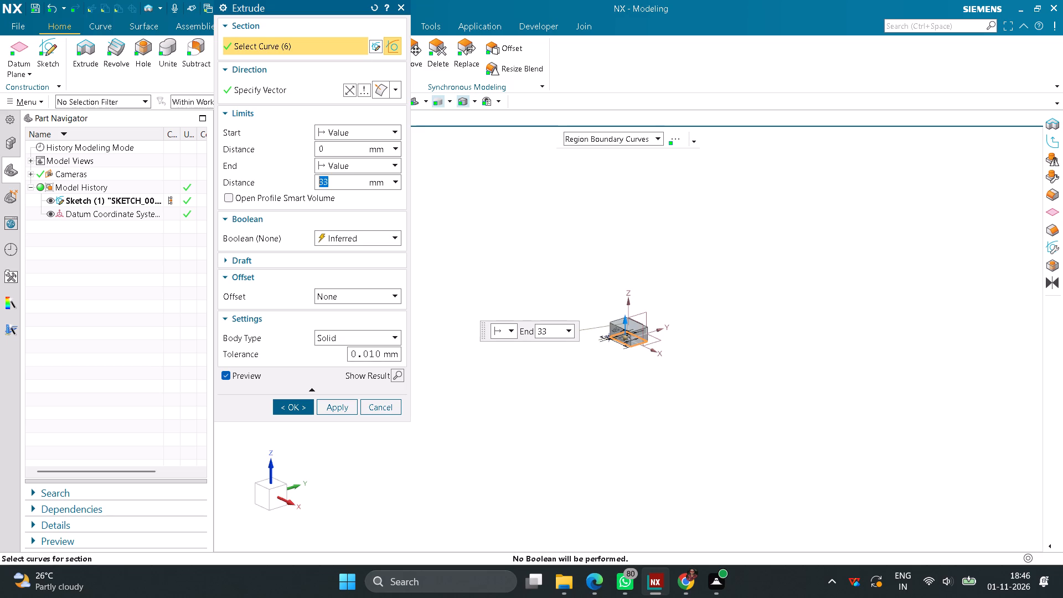
click(303, 406)
Create a sketch on the block's long front face.
scroll(556, 353, up, 2)
scroll(600, 296, up, 1)
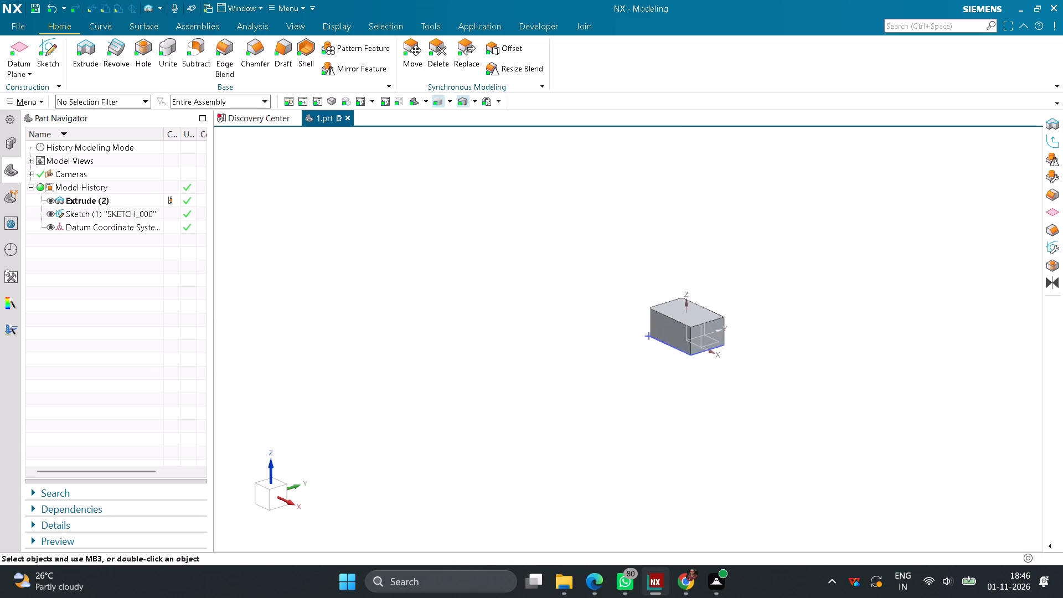
scroll(600, 296, up, 3)
middle_drag(630, 303, 668, 330)
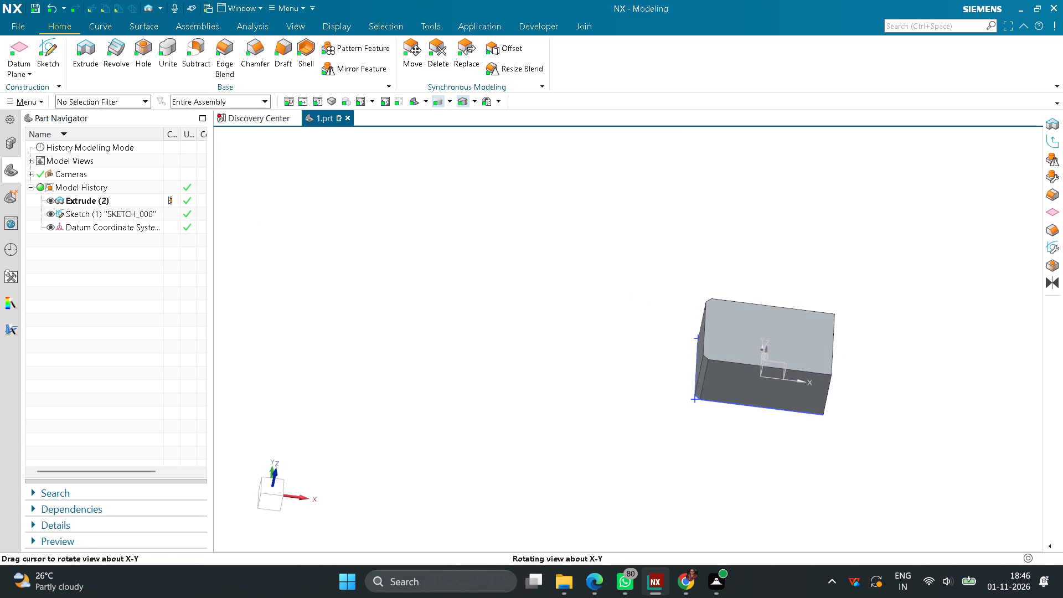
middle_drag(668, 328, 491, 313)
right_drag(668, 328, 491, 313)
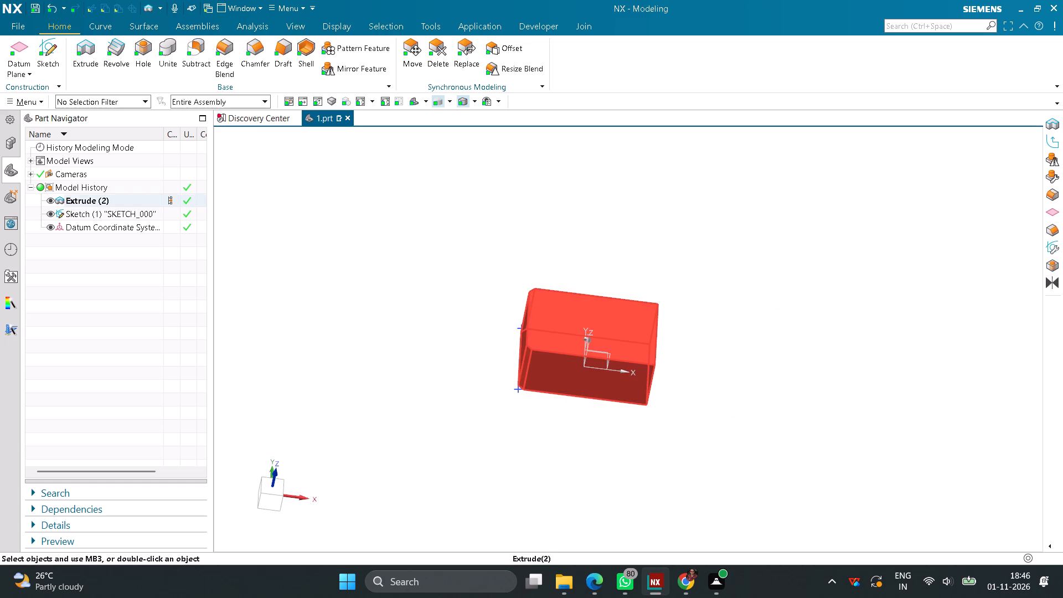
click(46, 52)
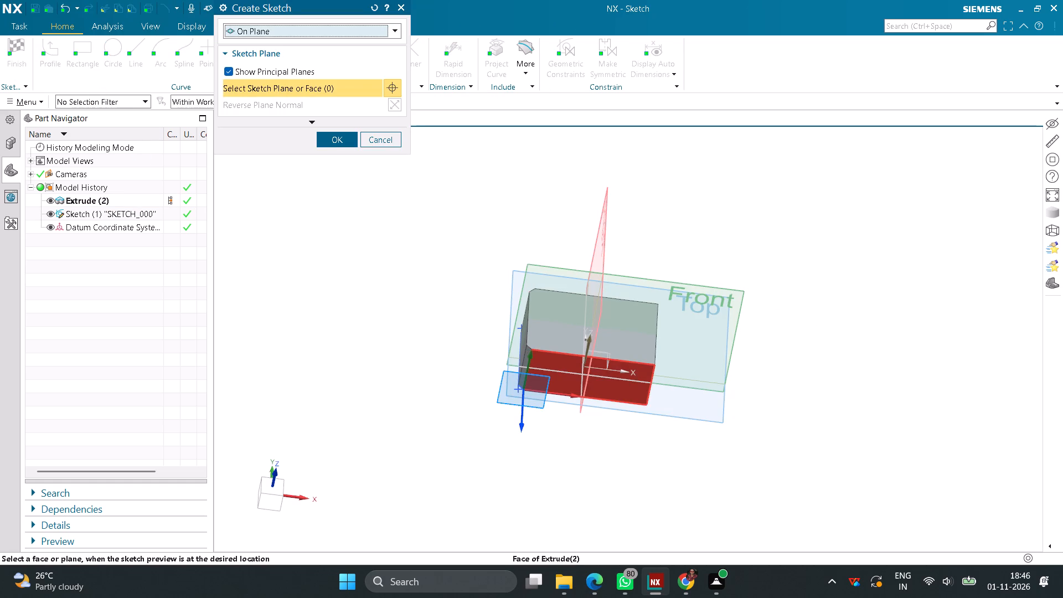
click(549, 377)
click(318, 136)
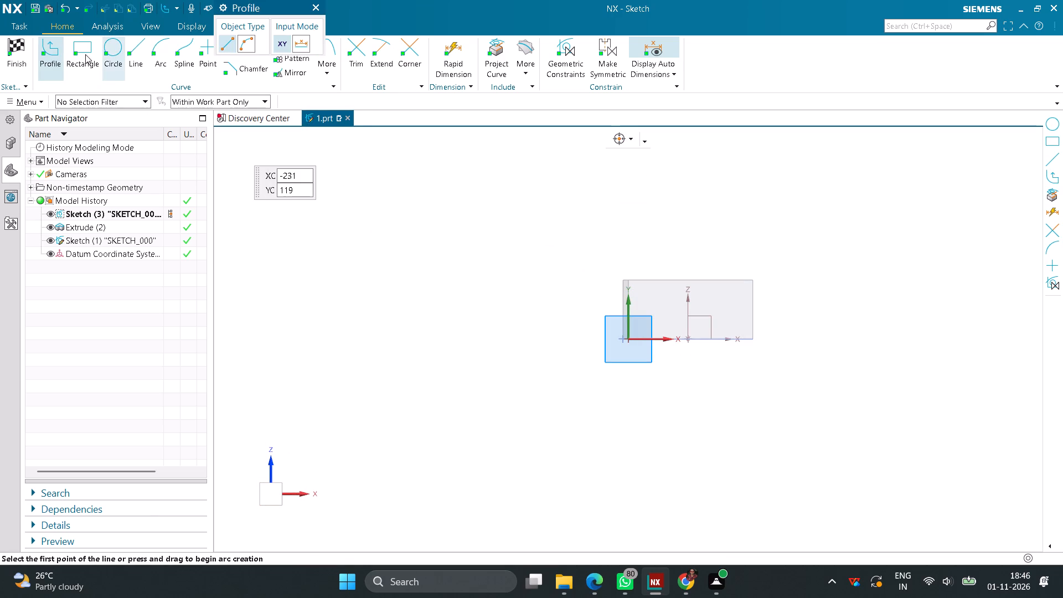
Sketch a two-corner rectangle about 22 mm wide and 17 mm high, overlapping the front face's left edge.
click(85, 54)
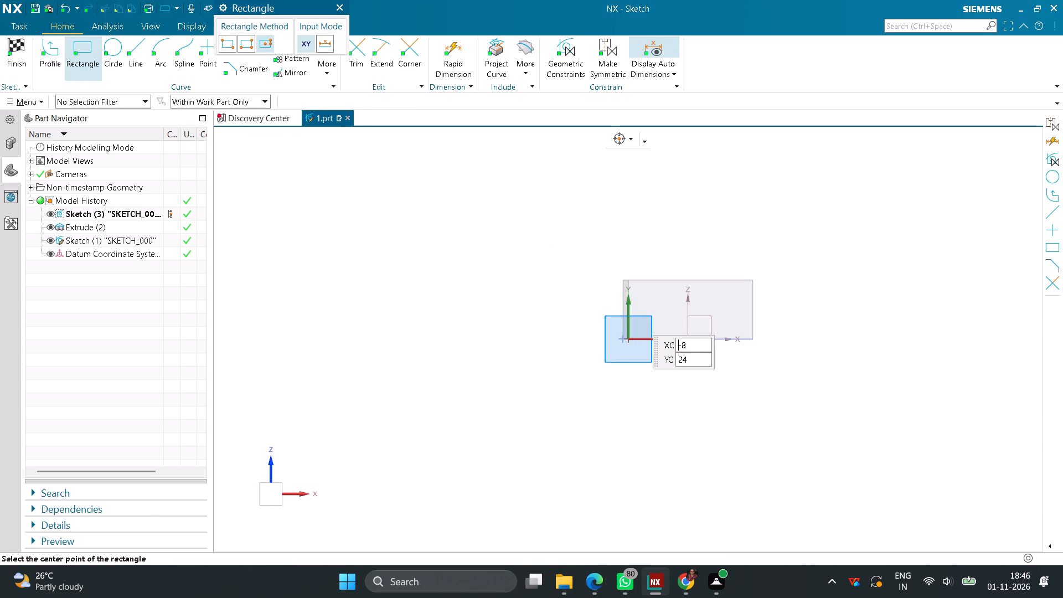
scroll(611, 296, up, 3)
click(602, 306)
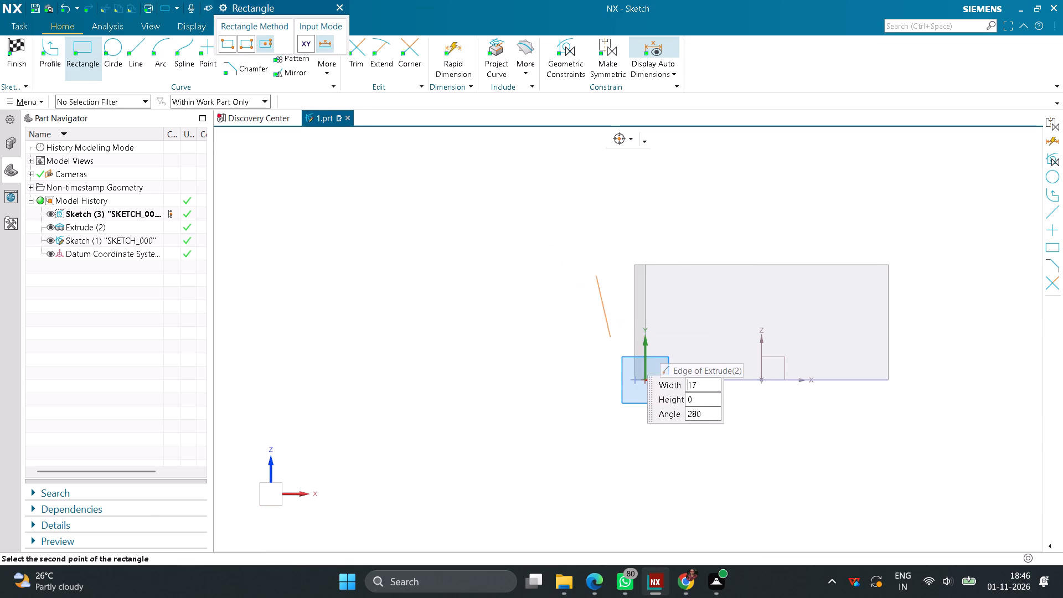
click(226, 45)
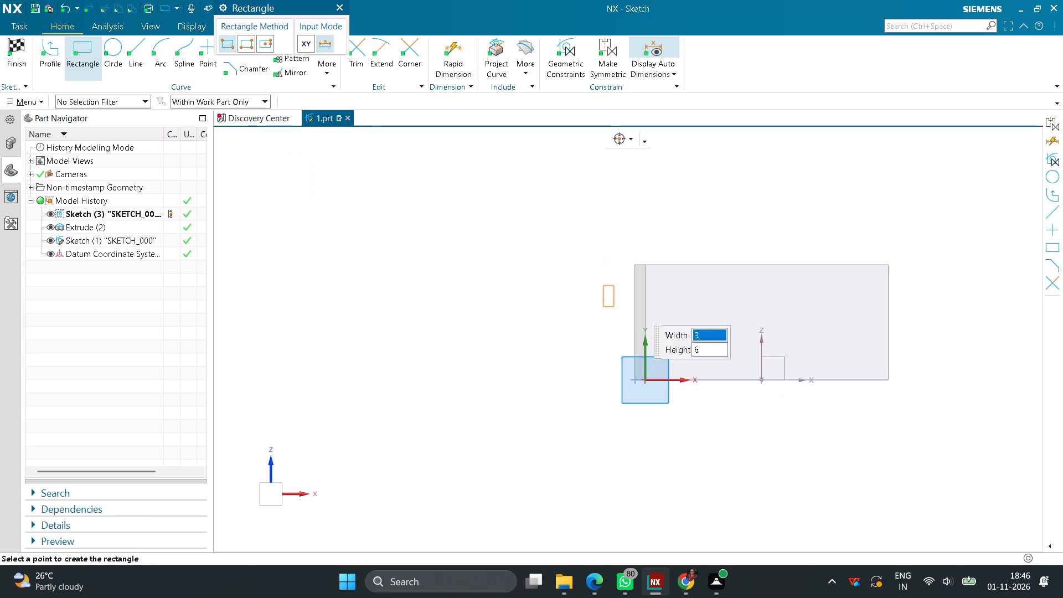
click(679, 365)
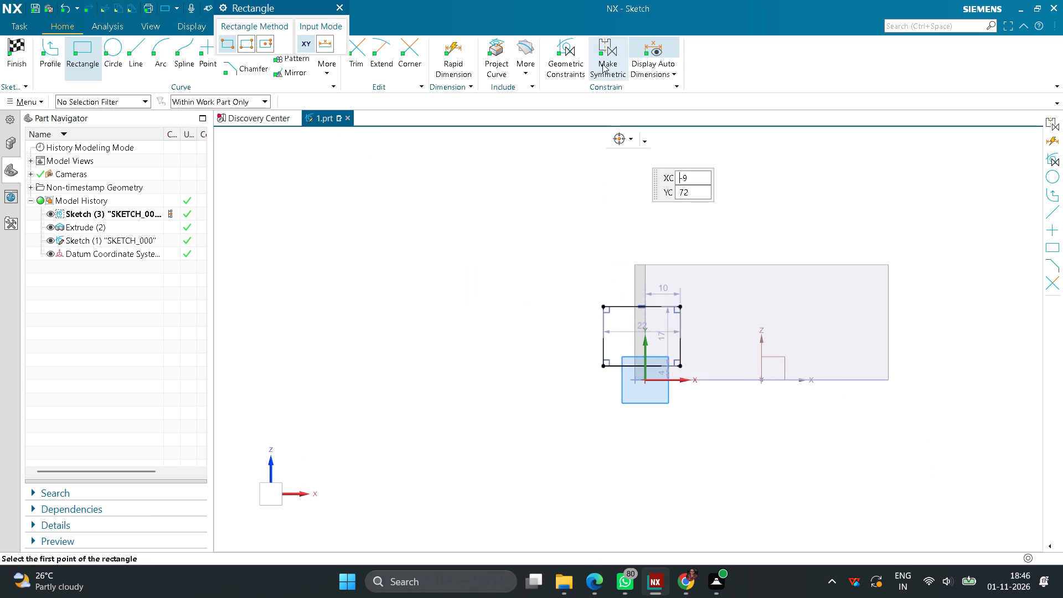
Constrain the rectangle's upper-left corner onto the block's left edge and its lower-right corner onto the block's bottom edge.
click(574, 62)
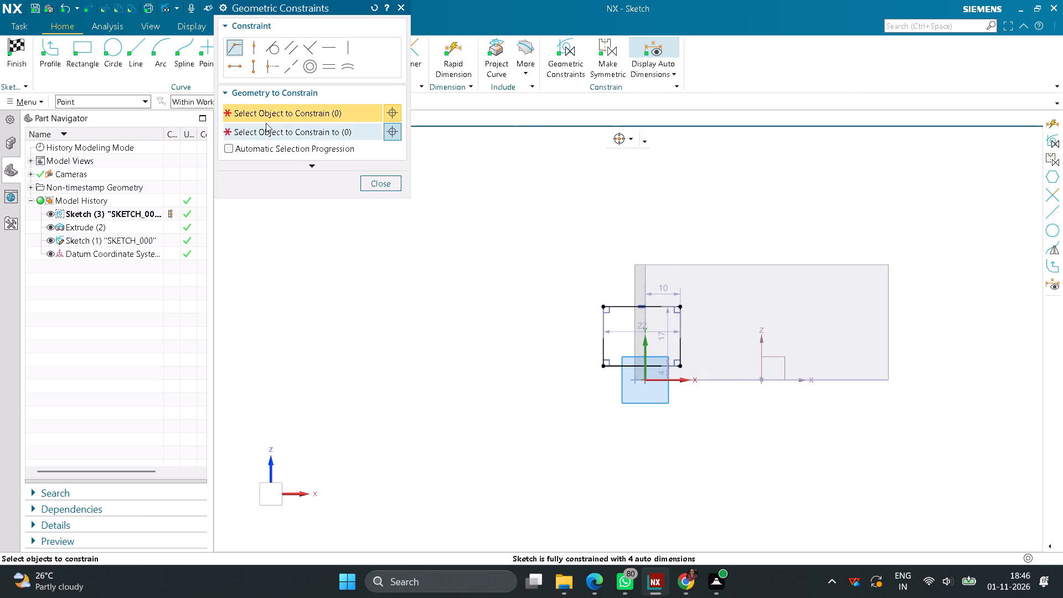
click(255, 50)
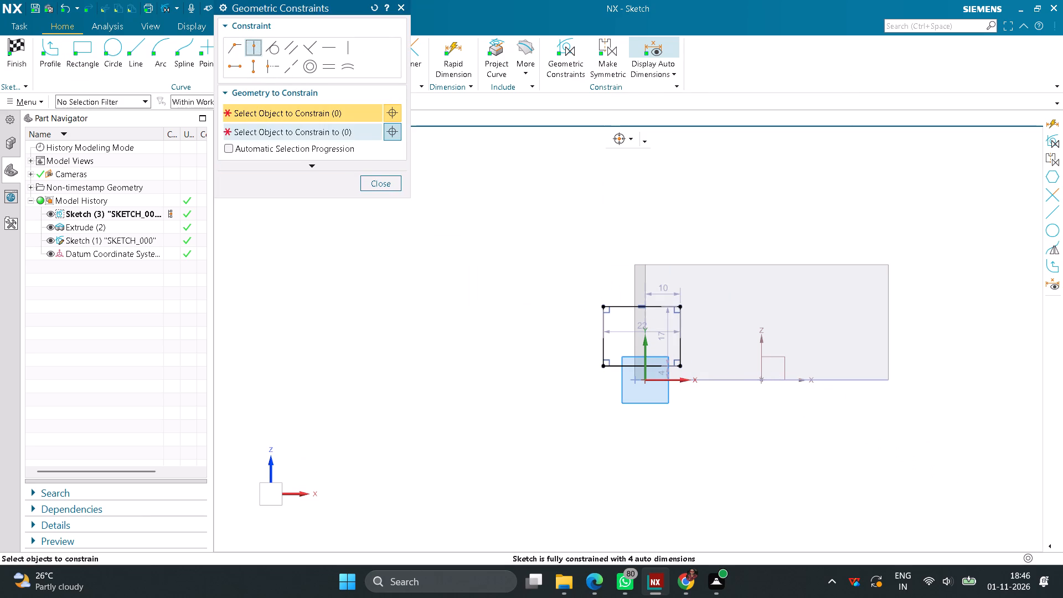
click(602, 305)
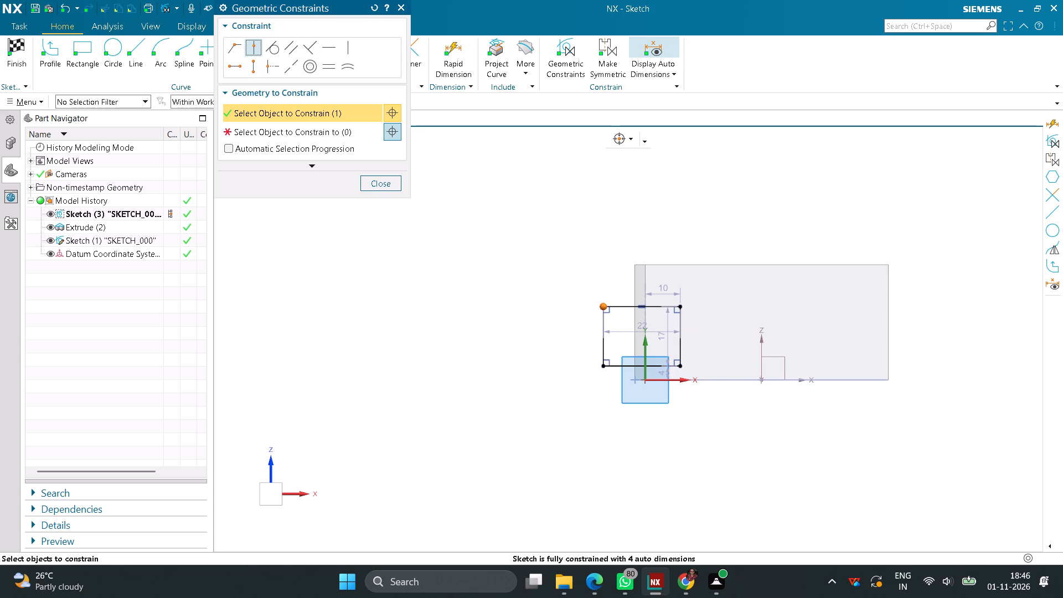
click(302, 133)
click(633, 285)
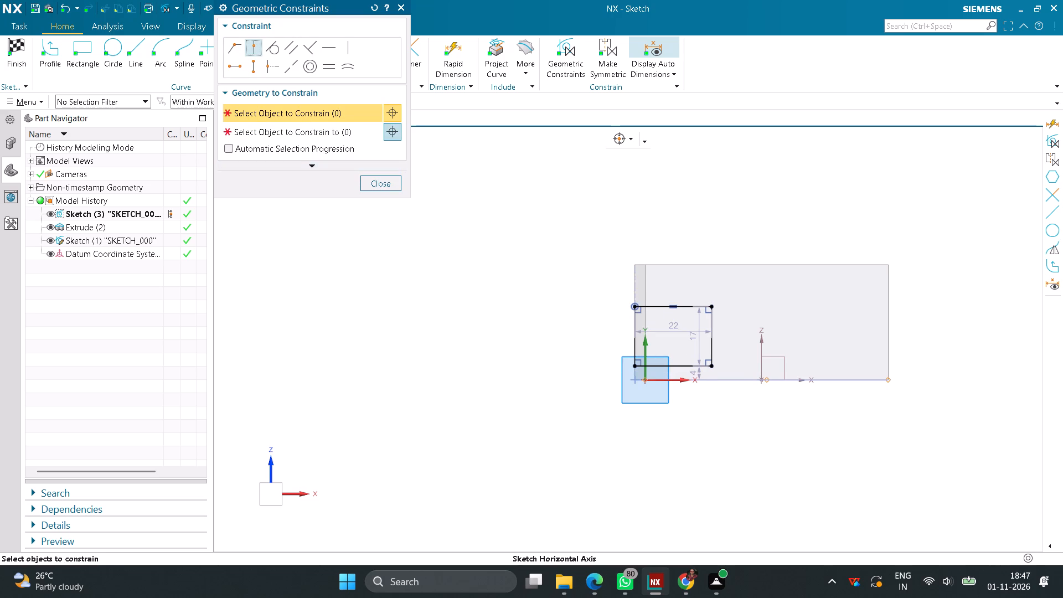
click(709, 367)
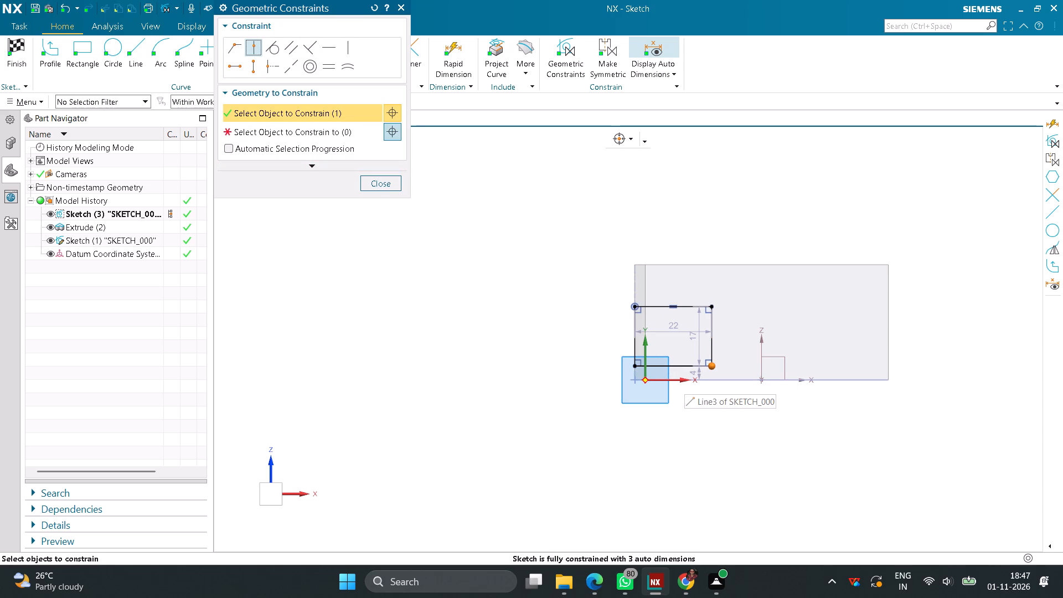
click(287, 134)
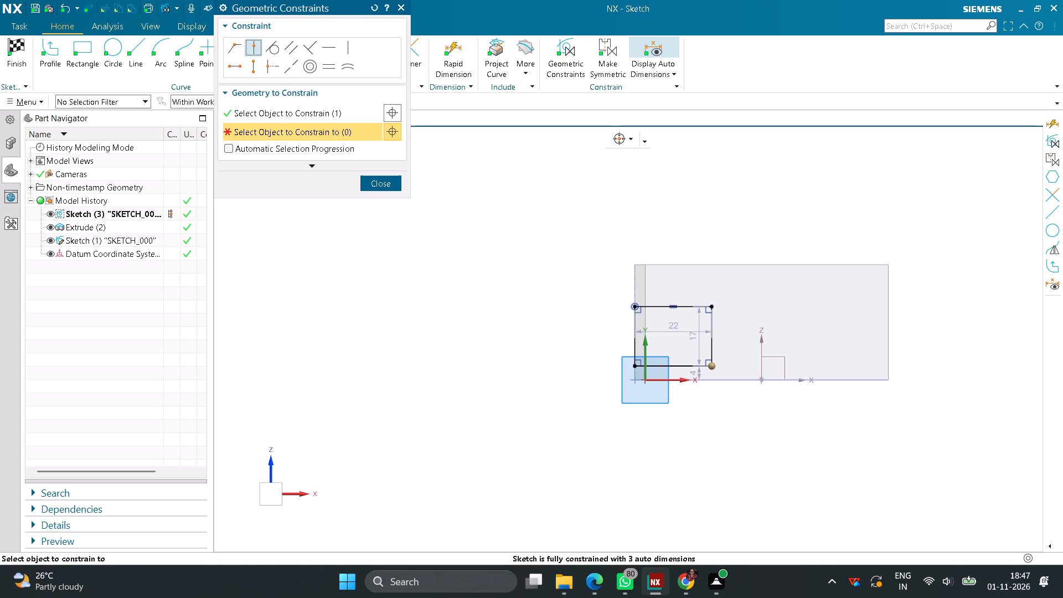
click(730, 382)
click(389, 188)
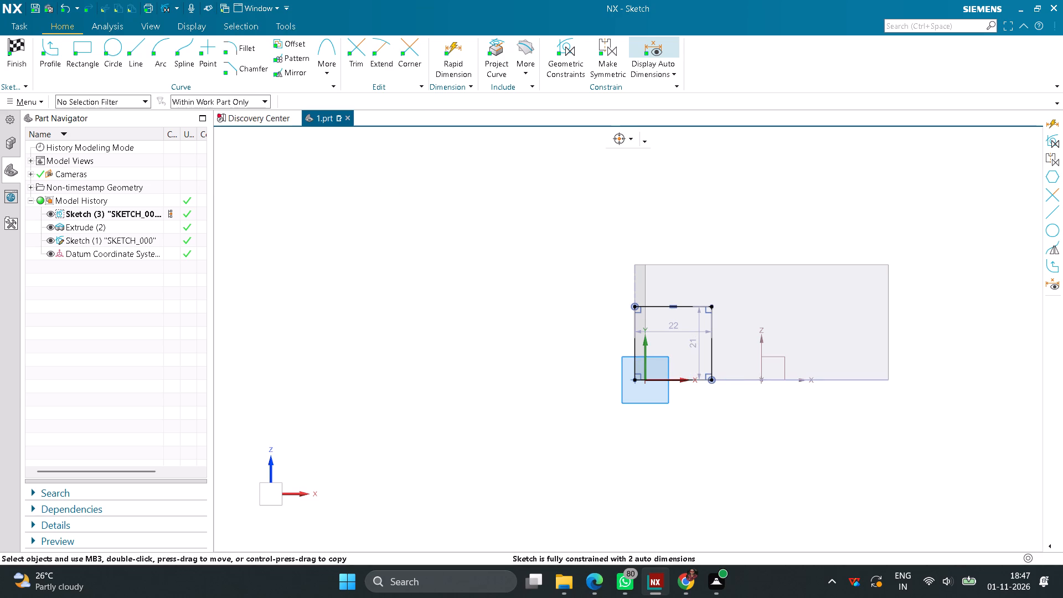
Set the rectangle's width to 18.5 mm and its height to 25 mm, and finish the sketch.
double_click(672, 329)
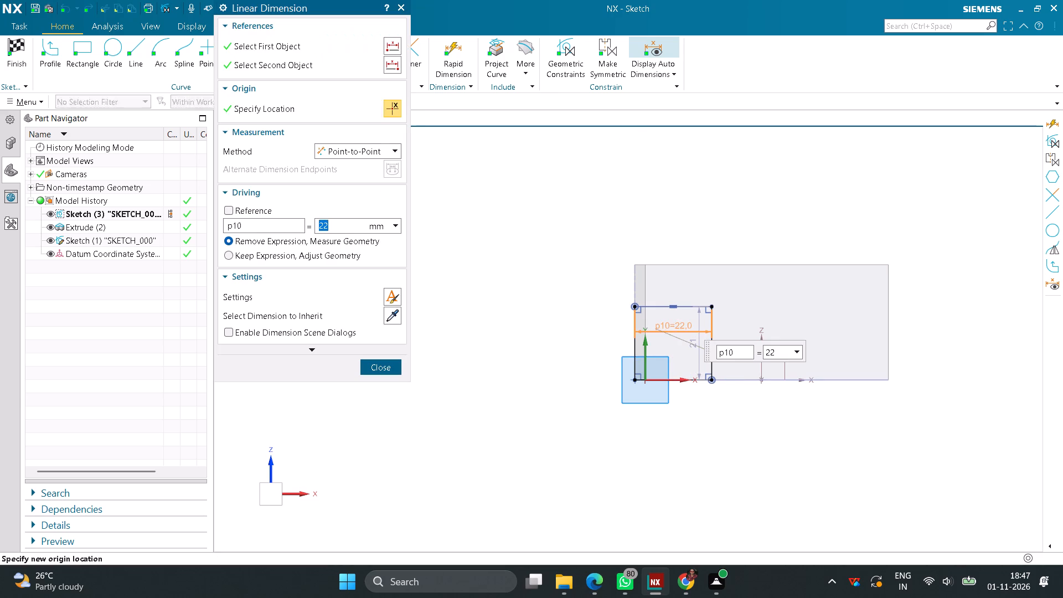
text(18.5)
key(Return)
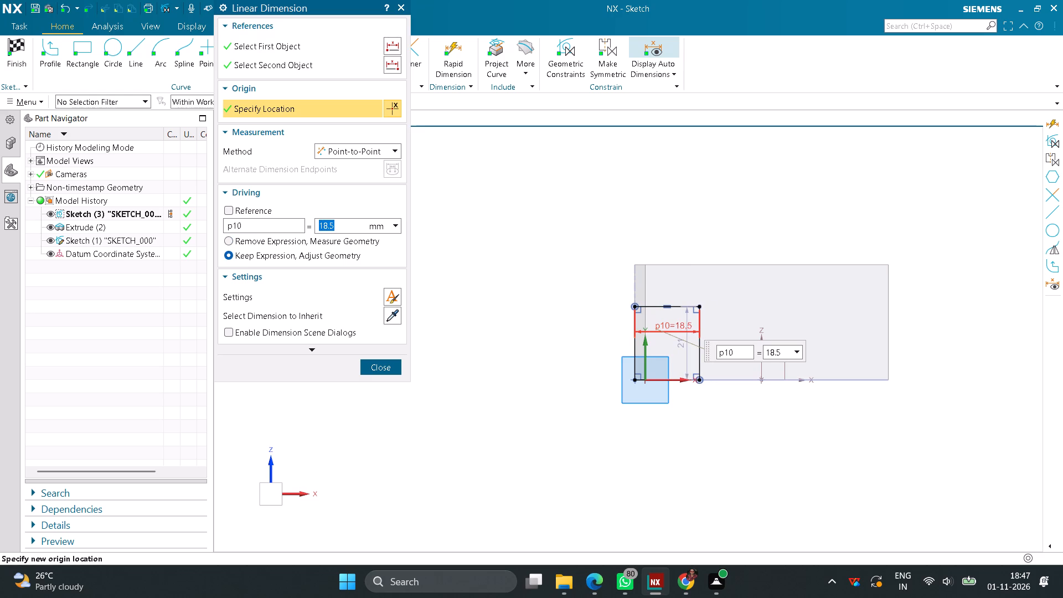
click(388, 360)
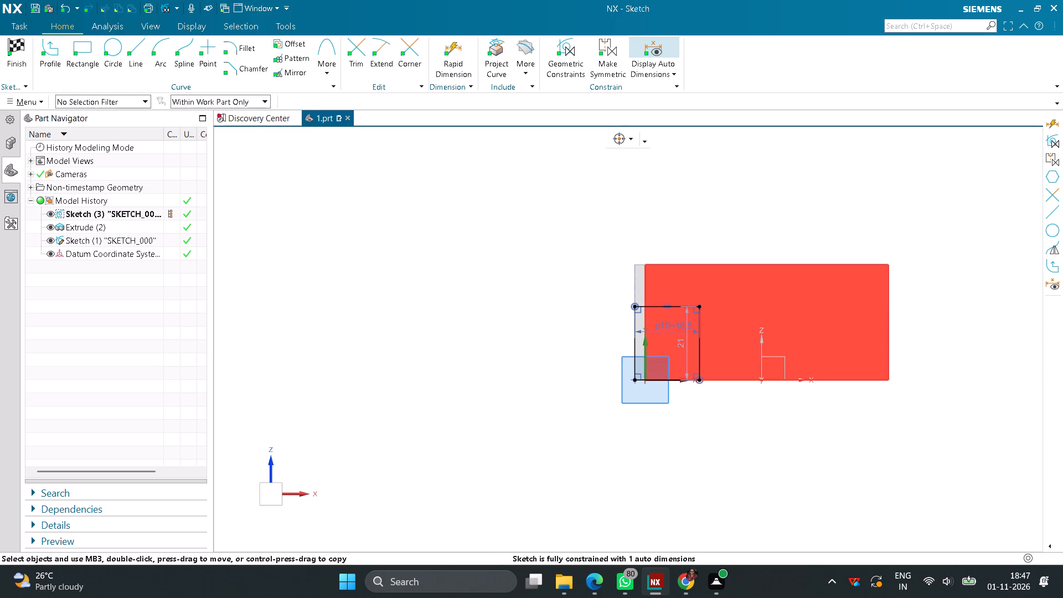
double_click(682, 348)
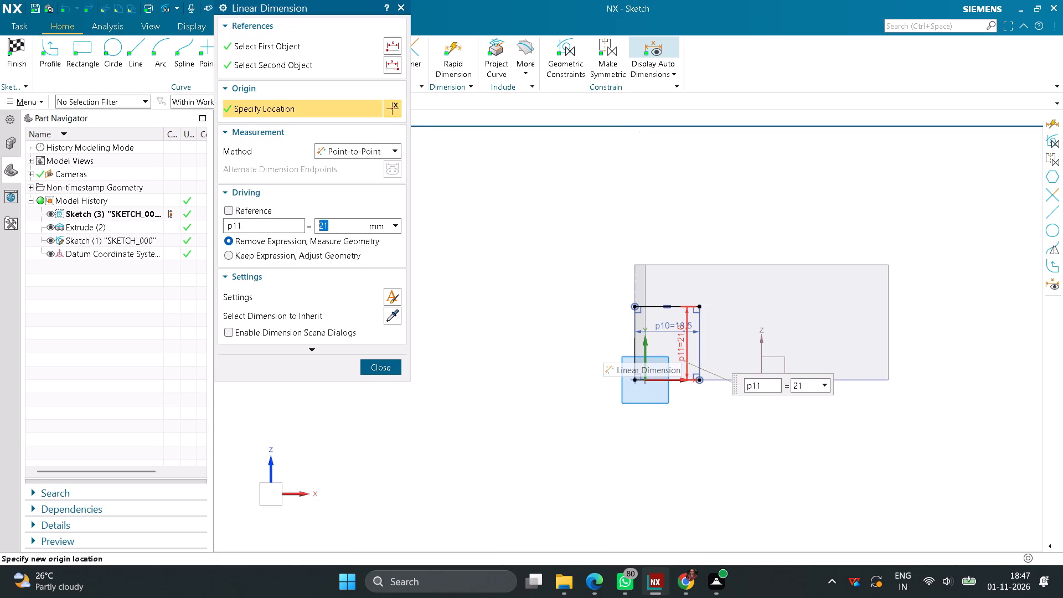
text(25)
key(Return)
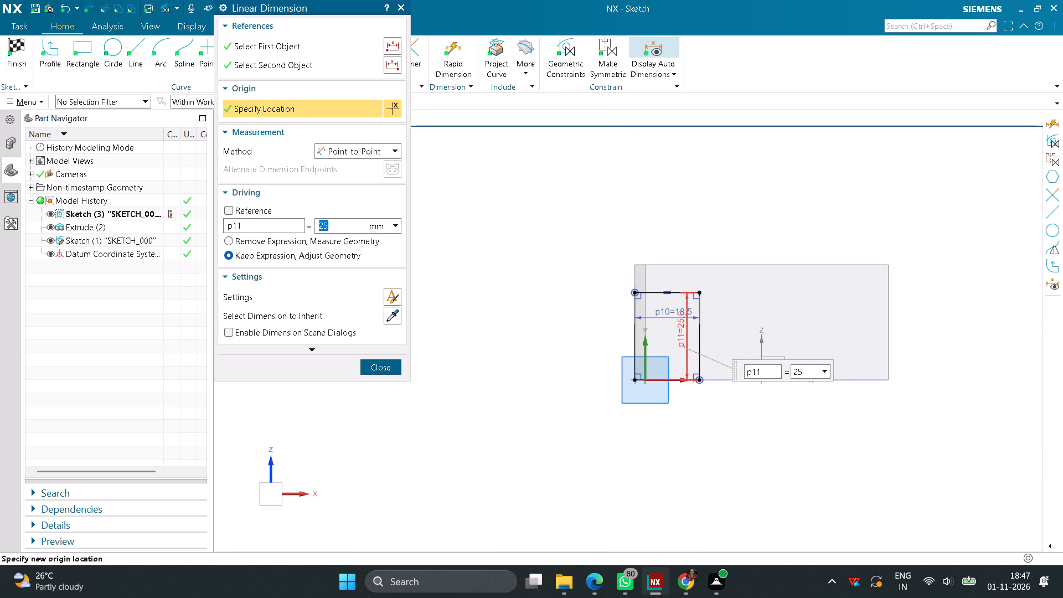
click(389, 362)
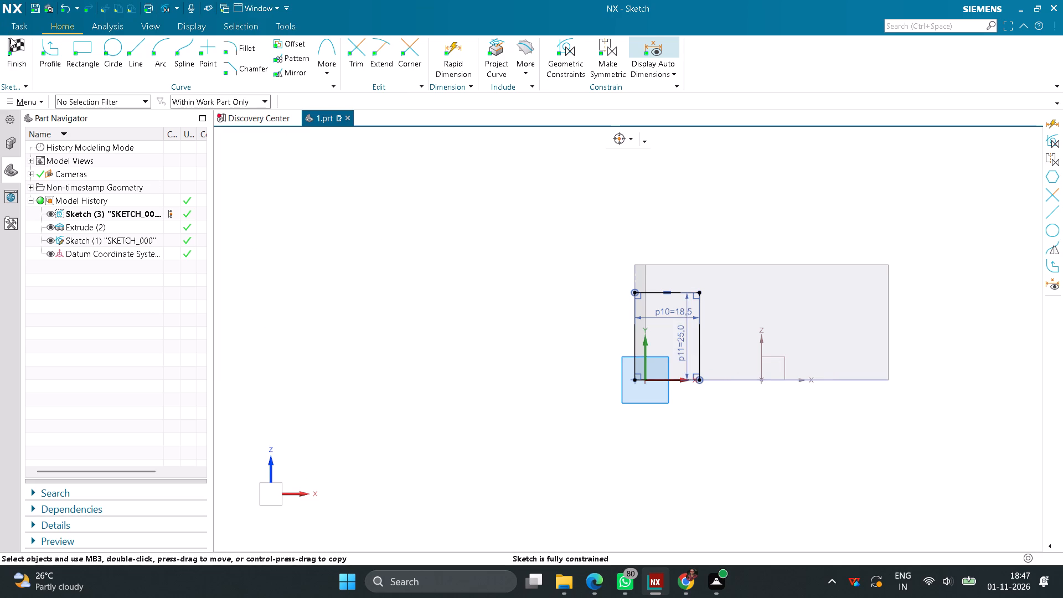
click(20, 57)
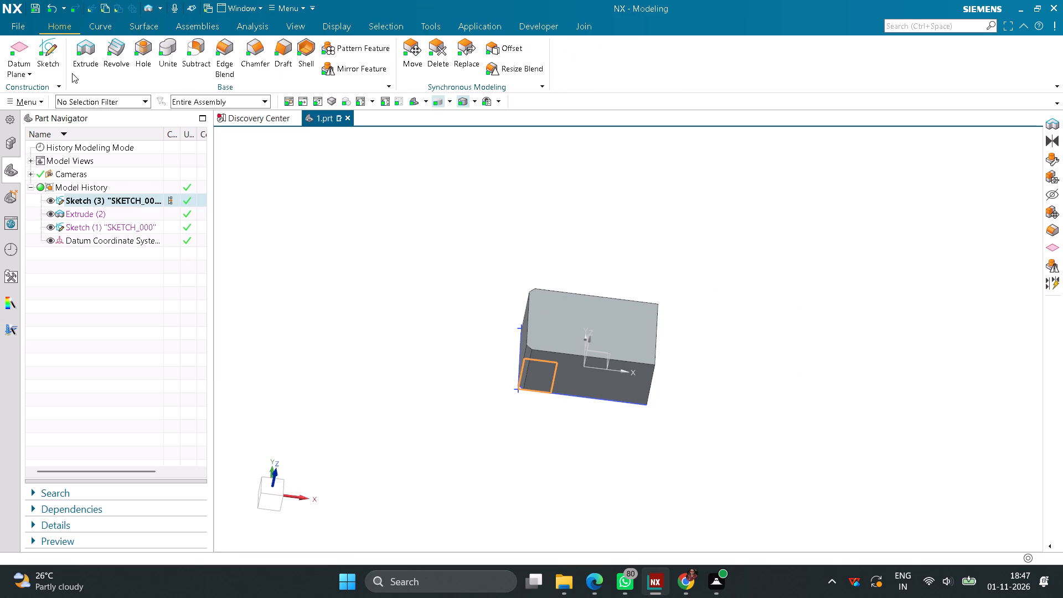
Extrude the 18.5 x 25 mm rectangle in the reversed direction as a Through All cut through the block.
click(81, 54)
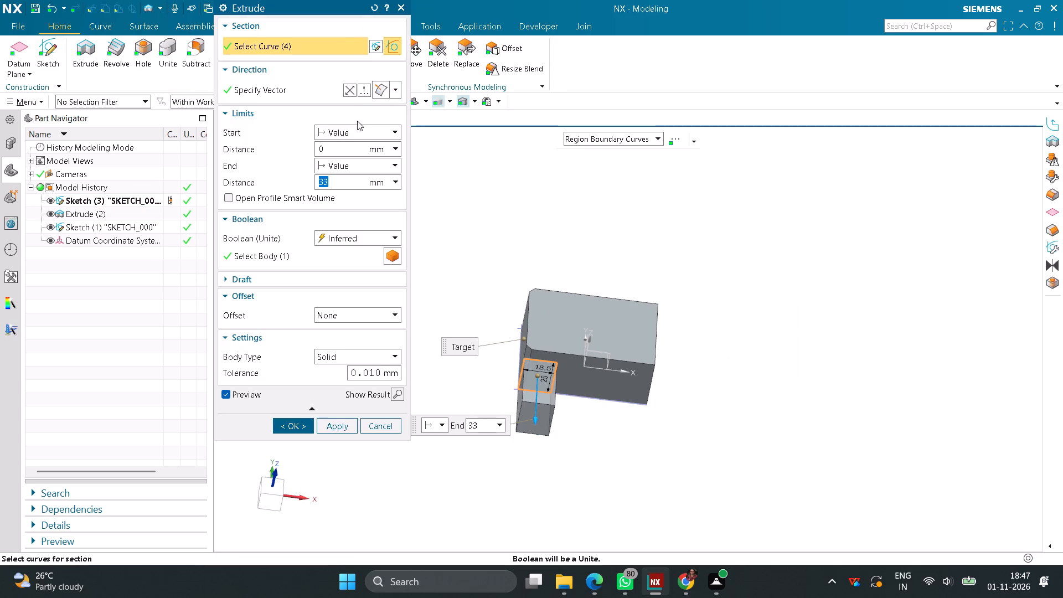
click(347, 91)
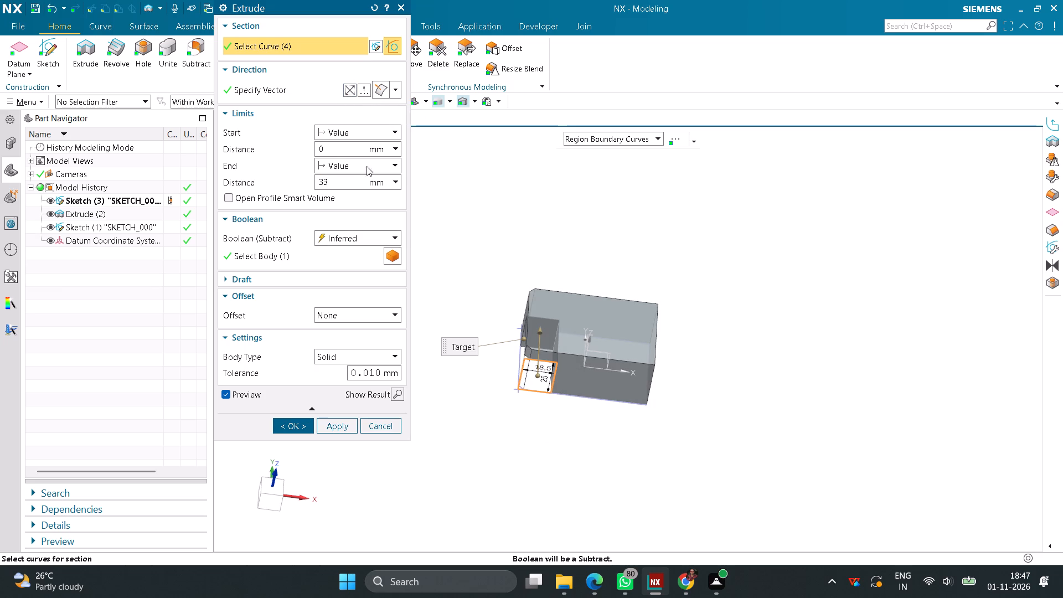
click(385, 161)
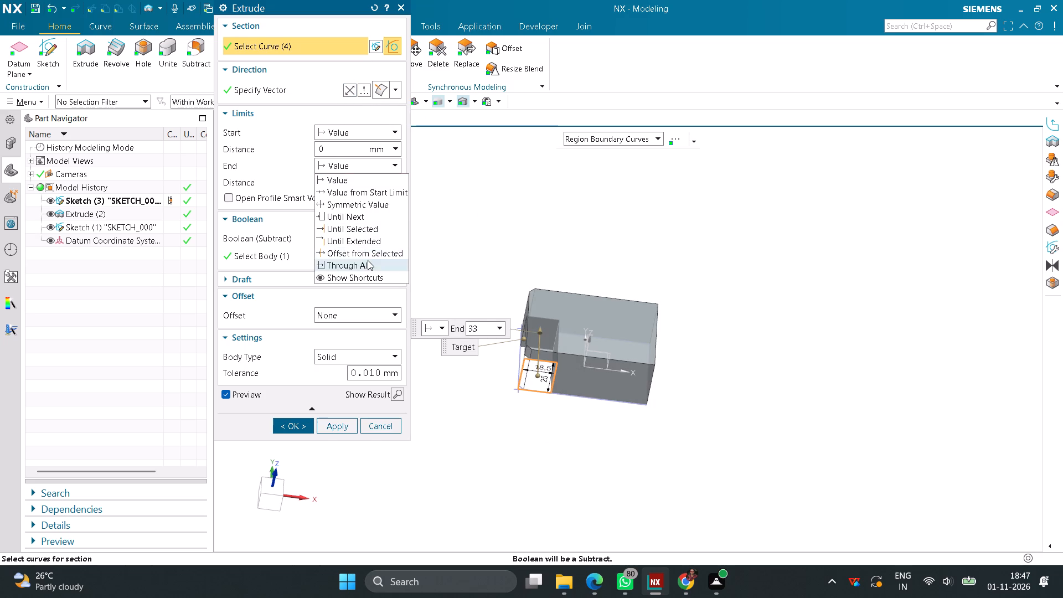
click(368, 260)
click(305, 410)
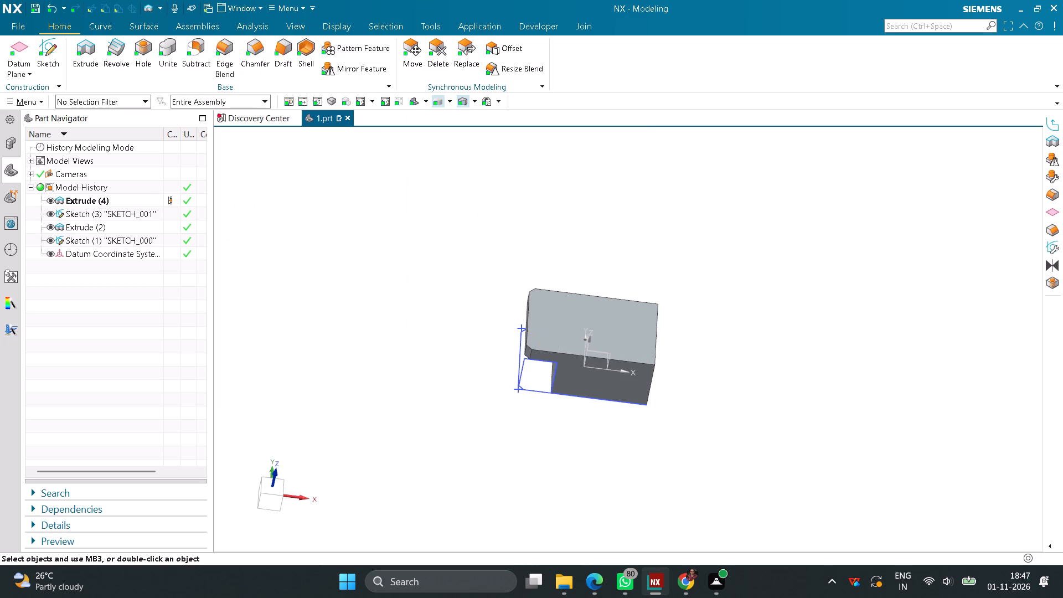
Create a sketch on the block's top face.
click(53, 55)
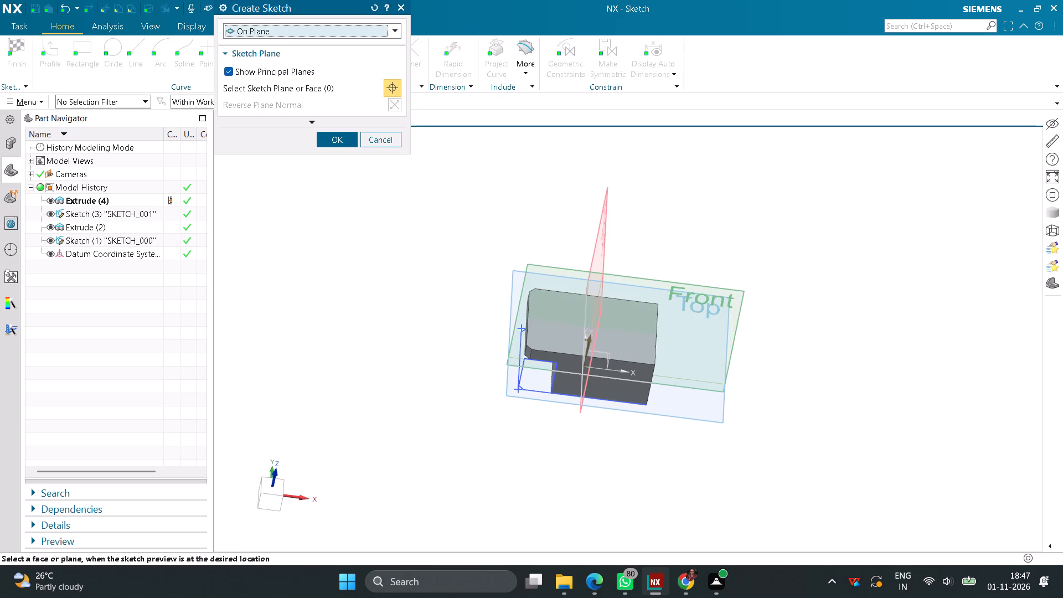
click(639, 328)
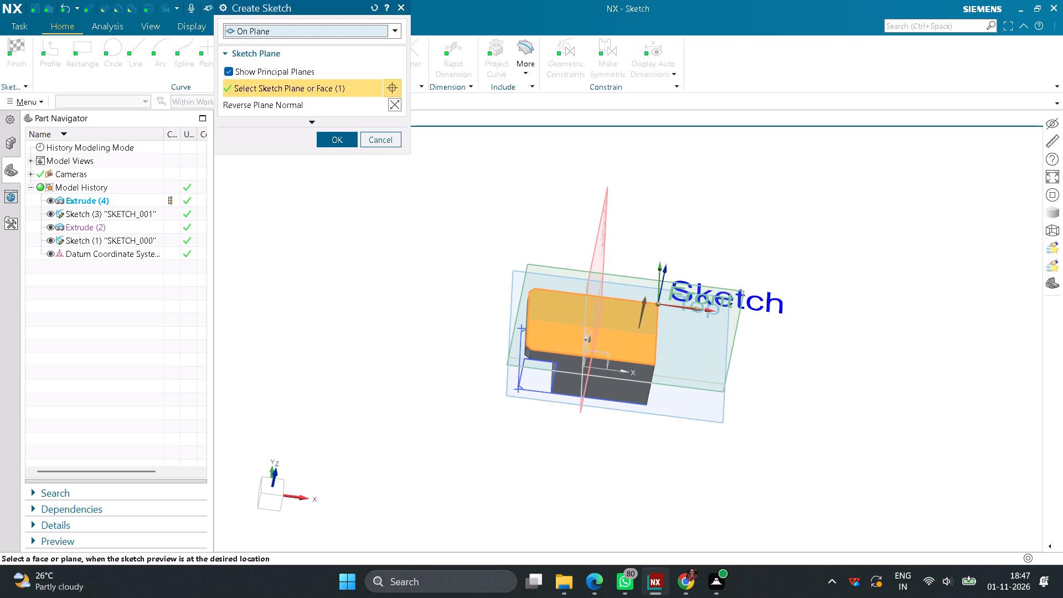
click(347, 145)
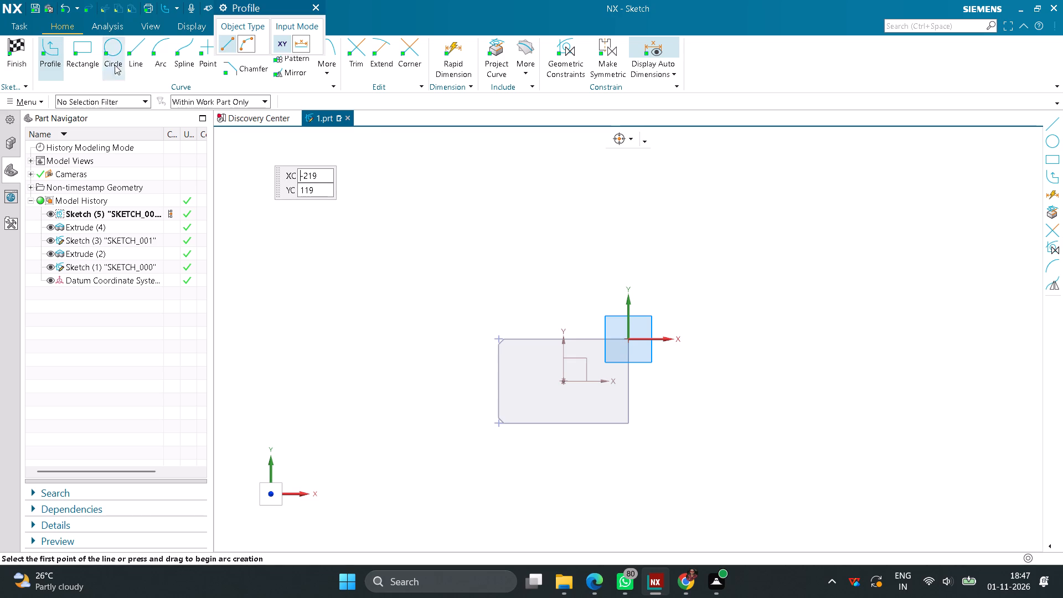
Sketch a two-corner rectangle about 41 x 11 mm in the top face's upper-right corner, from the back edge to the right edge.
click(90, 52)
scroll(544, 327, up, 2)
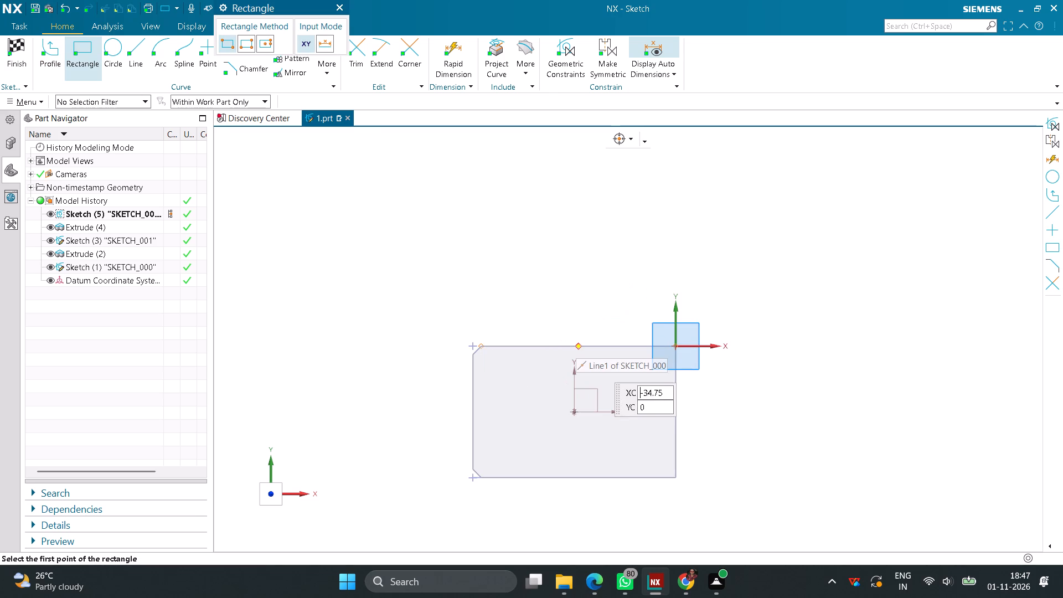
click(561, 347)
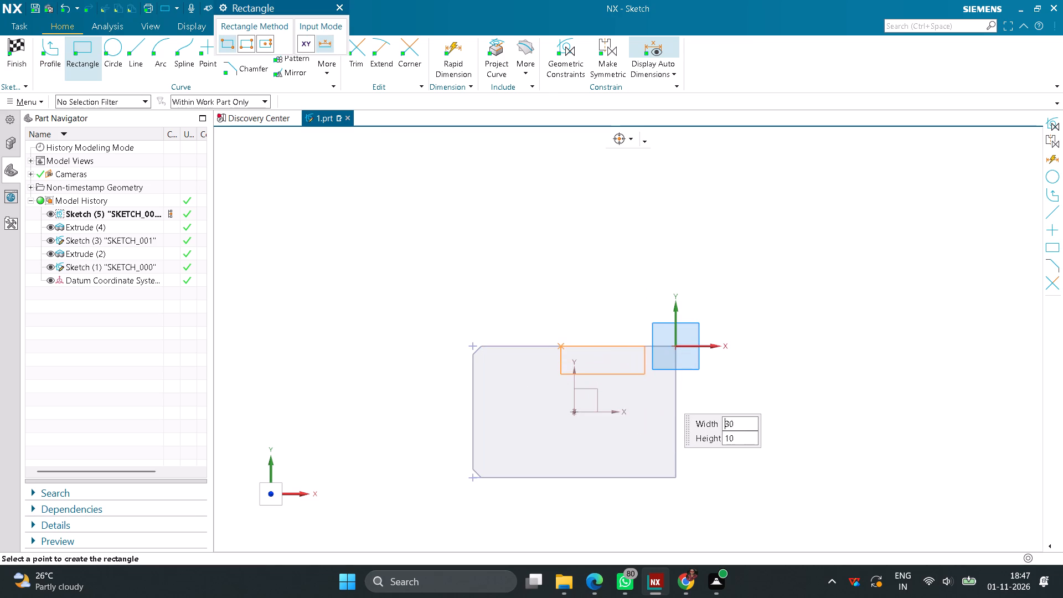
click(678, 378)
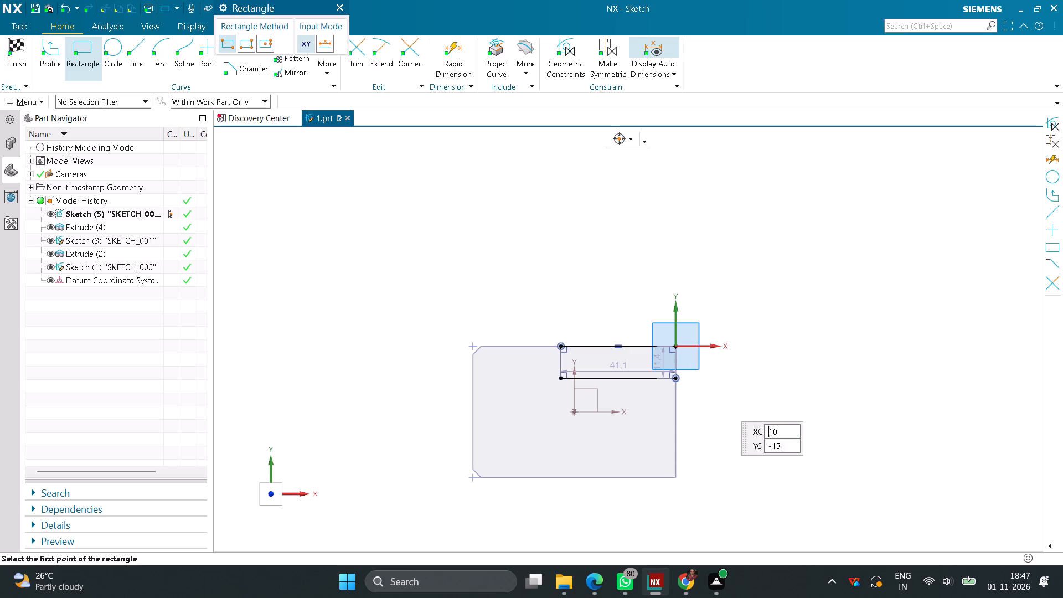
Set the width of the rectangle in the top face's back-right corner to 29+7.5 mm.
middle_click(758, 361)
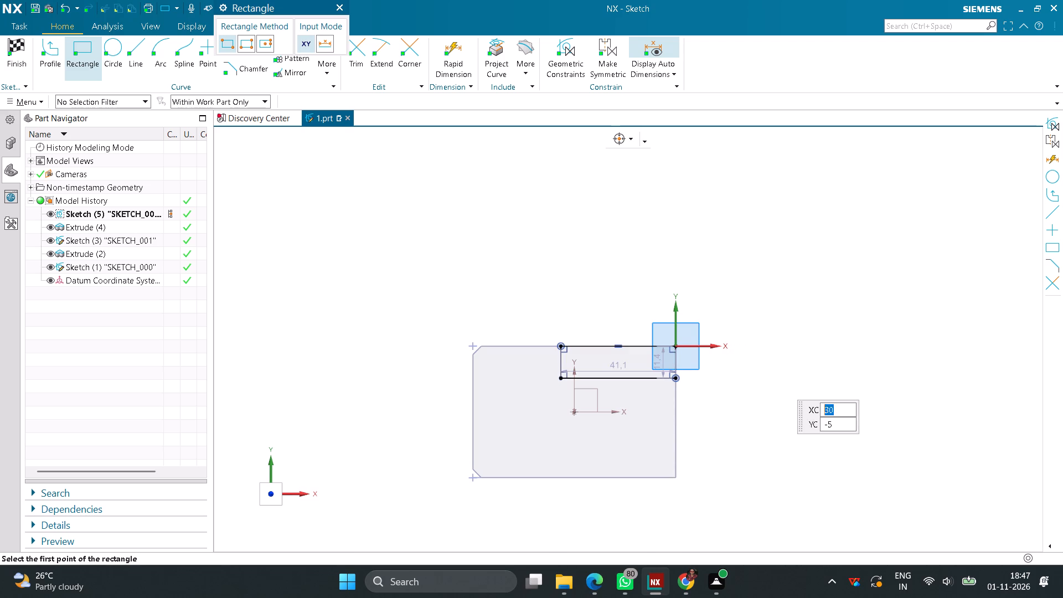
double_click(615, 365)
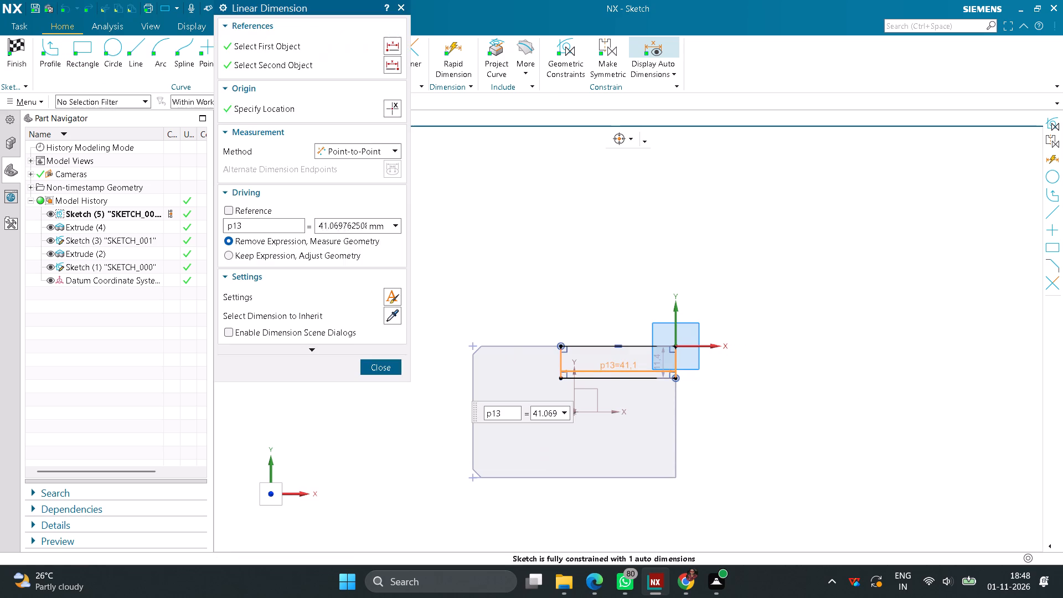
text(29+7.5)
key(Return)
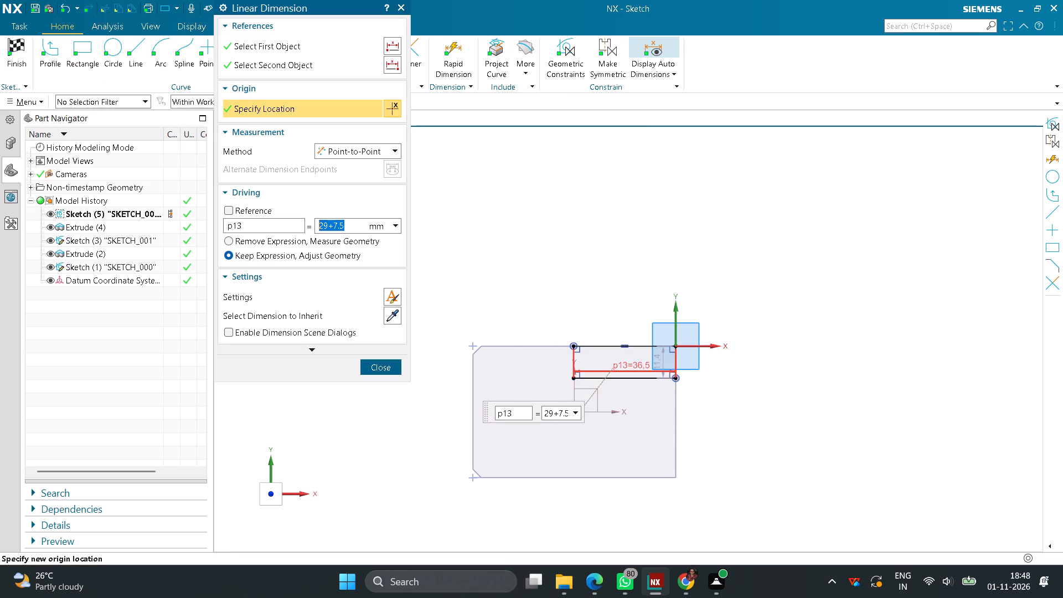
middle_click(412, 370)
Dimension the rectangle's lower edge at 16 mm from the datum X axis and finish the sketch.
scroll(661, 378, up, 3)
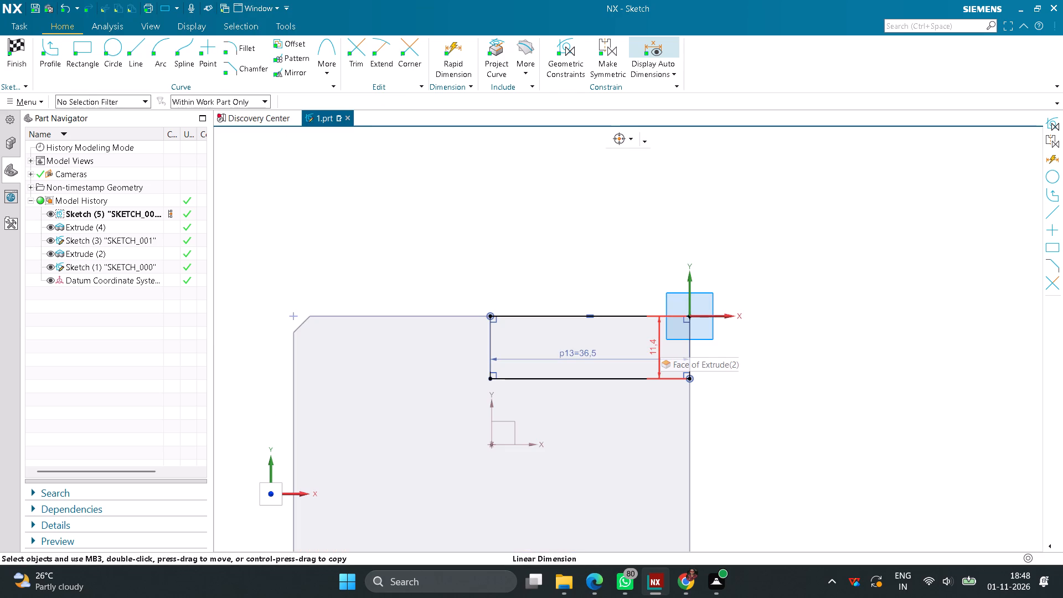
click(453, 73)
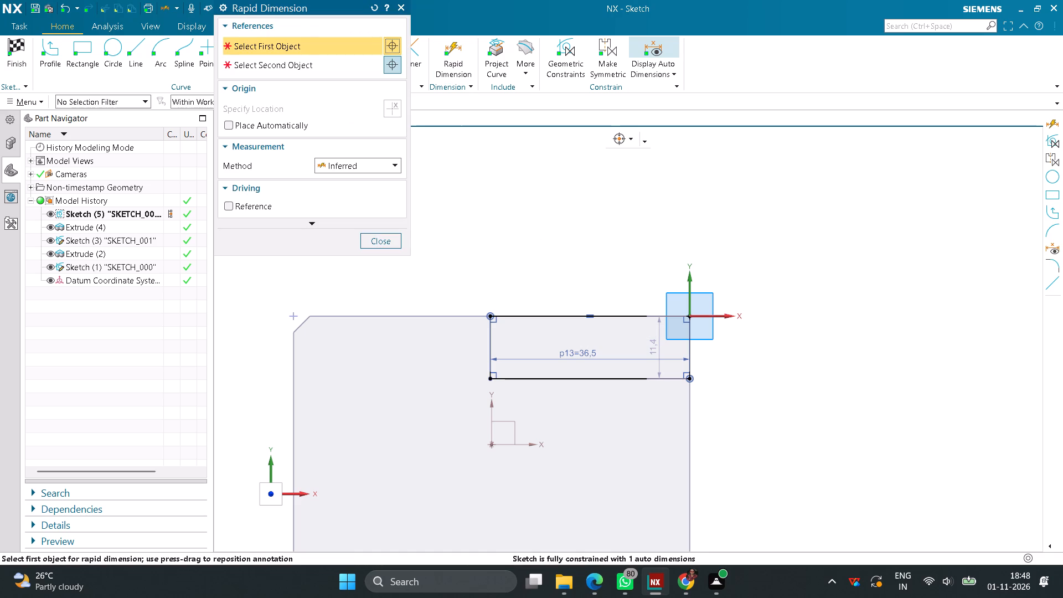
click(587, 375)
click(528, 440)
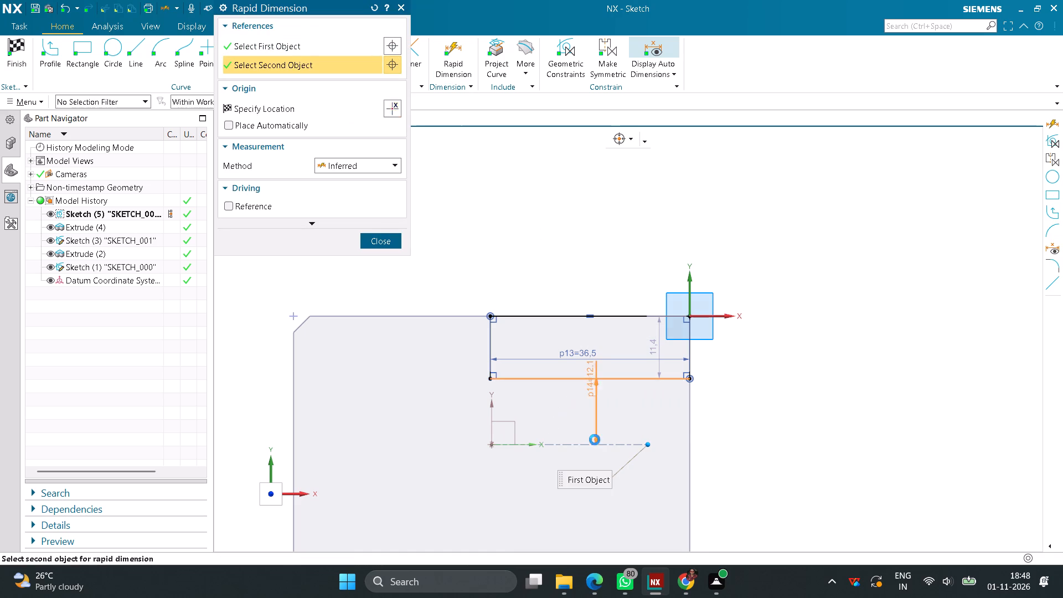
click(713, 422)
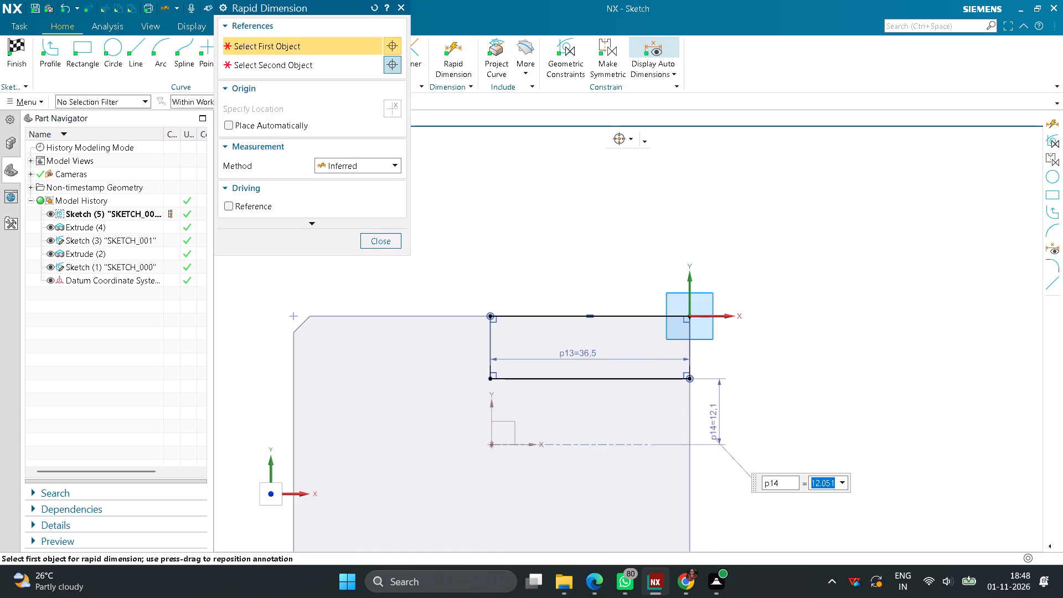
text(16)
key(Return)
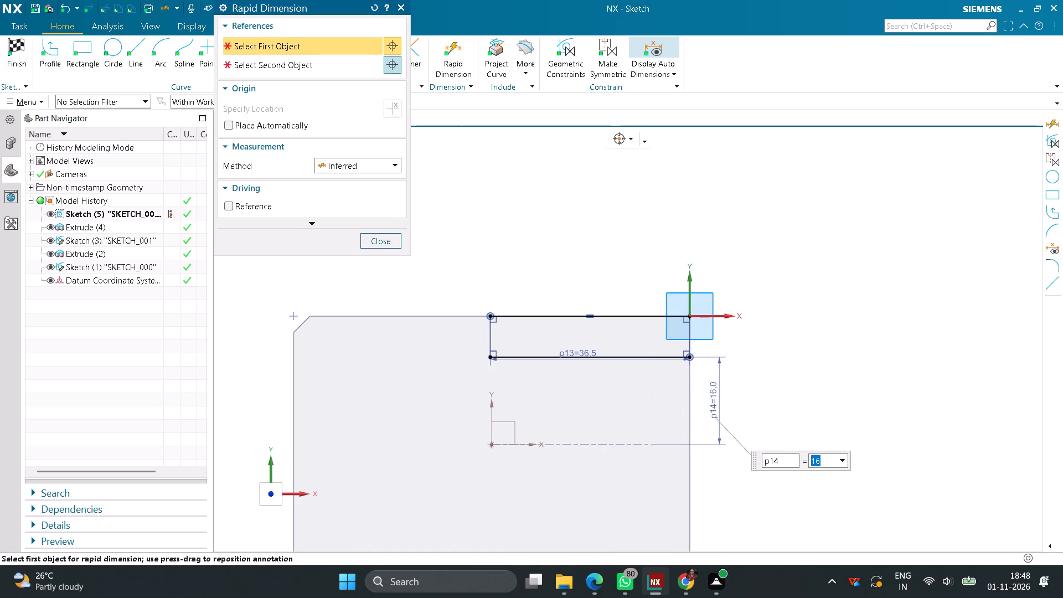
click(390, 241)
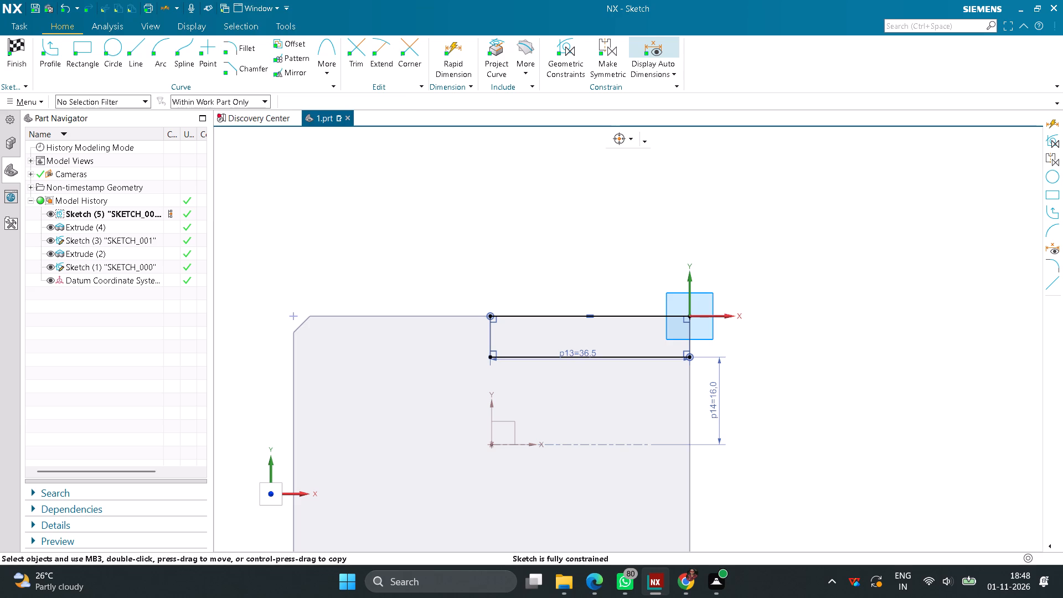
click(15, 51)
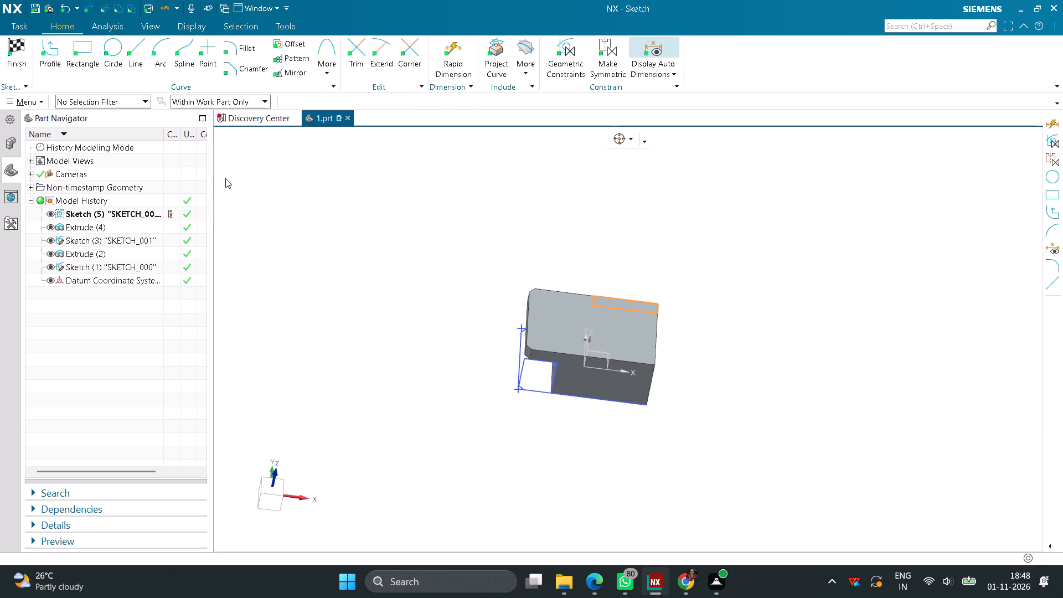
Extrude the back-right rectangle in the reversed direction as a Through All cut through the block.
click(89, 51)
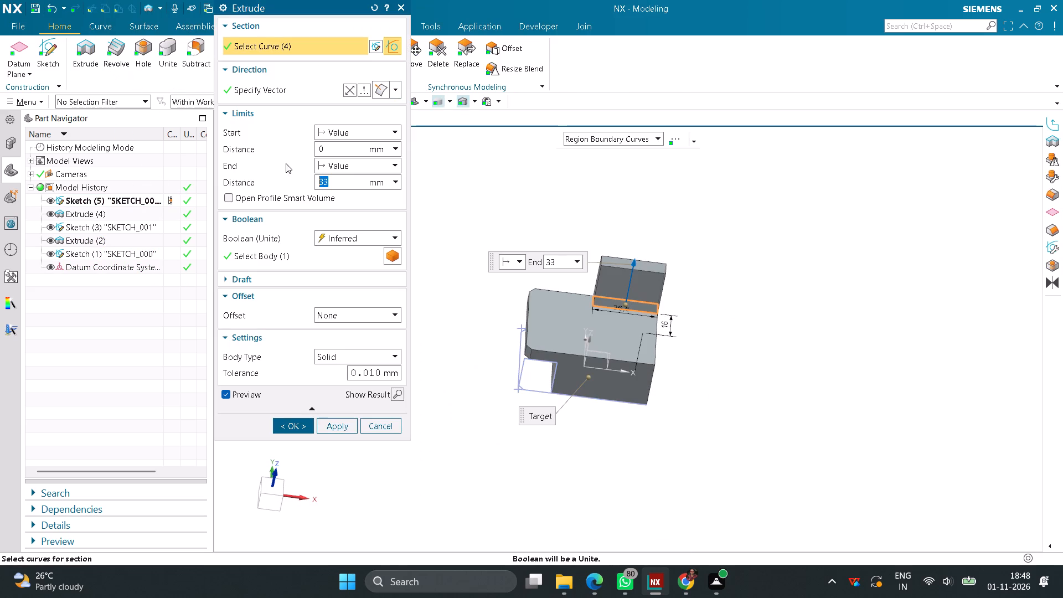
click(347, 86)
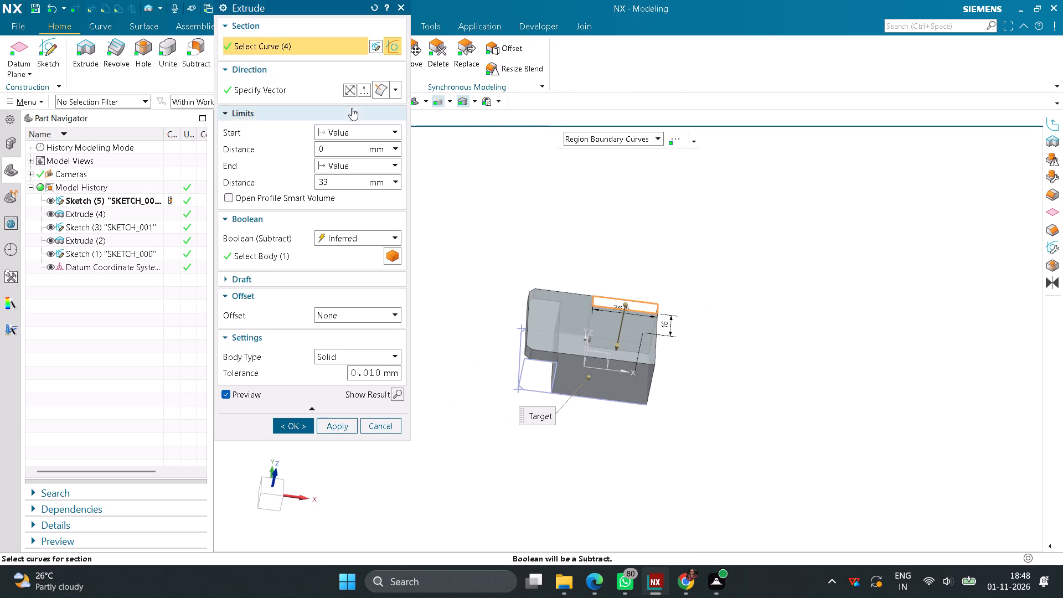
click(394, 167)
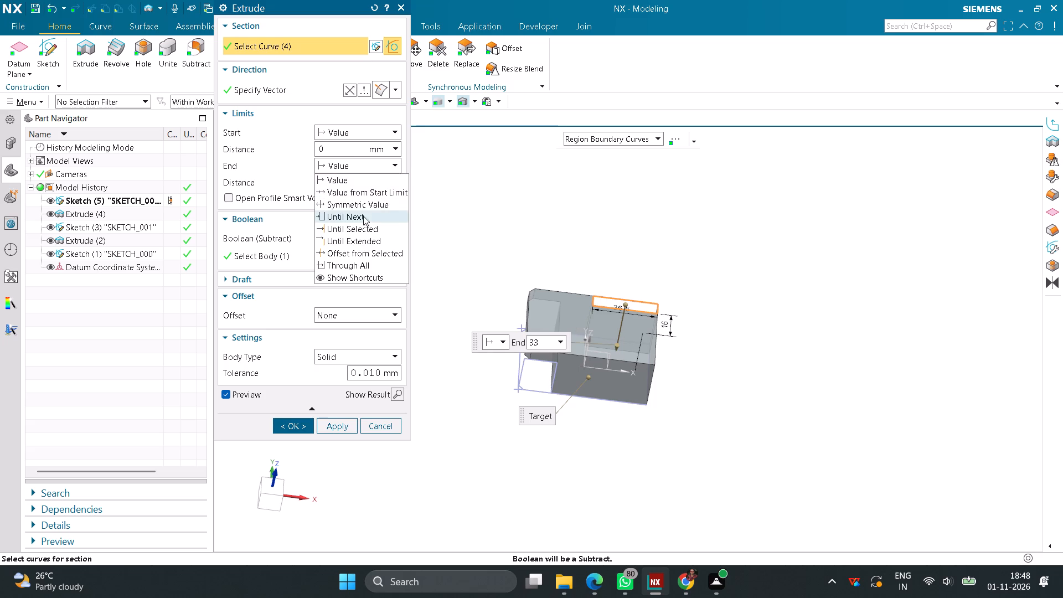
click(363, 262)
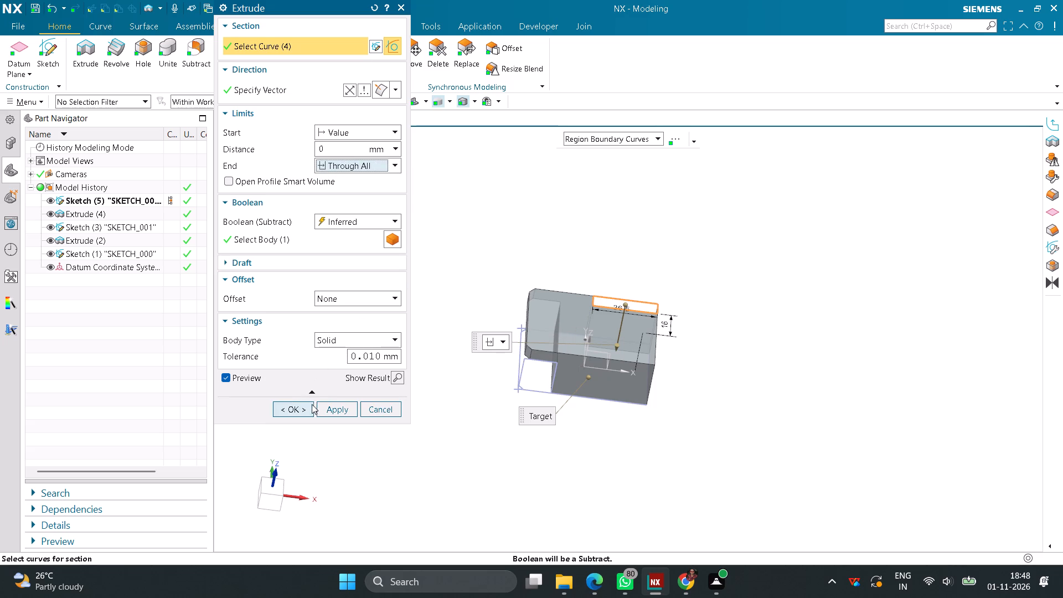
click(310, 410)
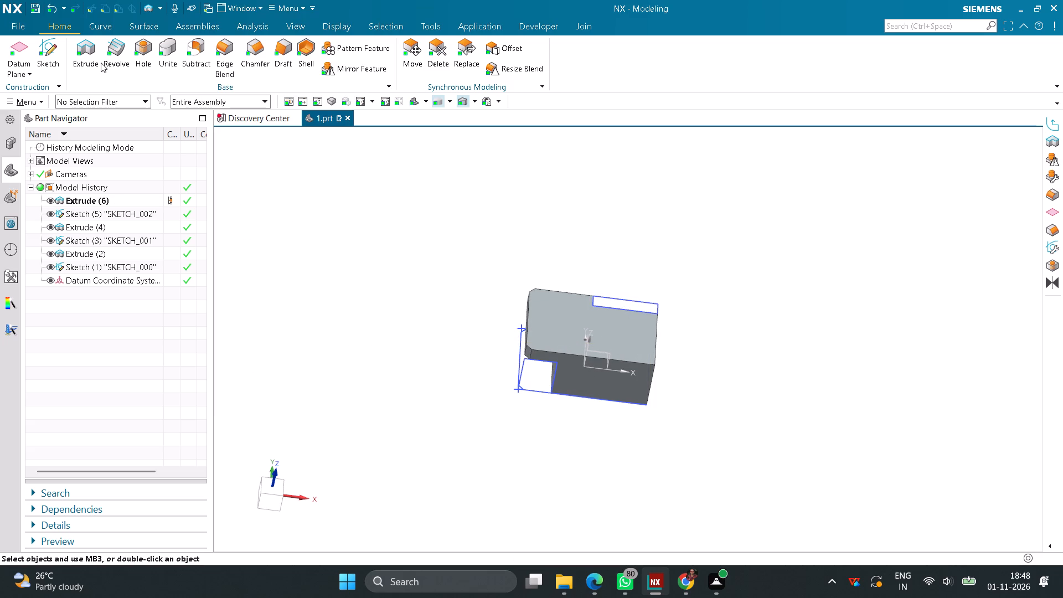
Create another sketch on the block's top face.
click(48, 48)
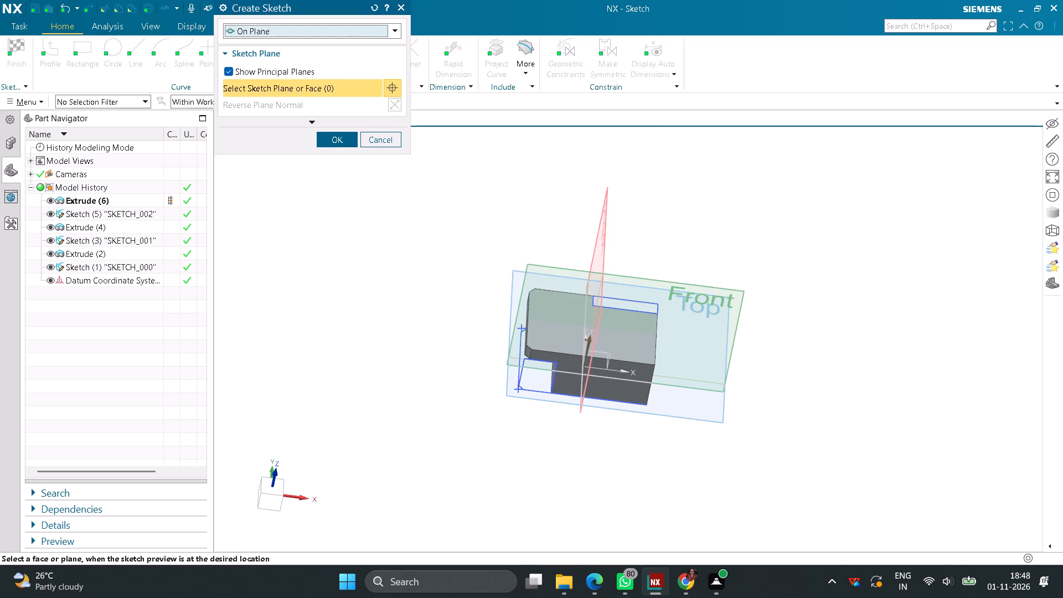
click(541, 321)
click(347, 148)
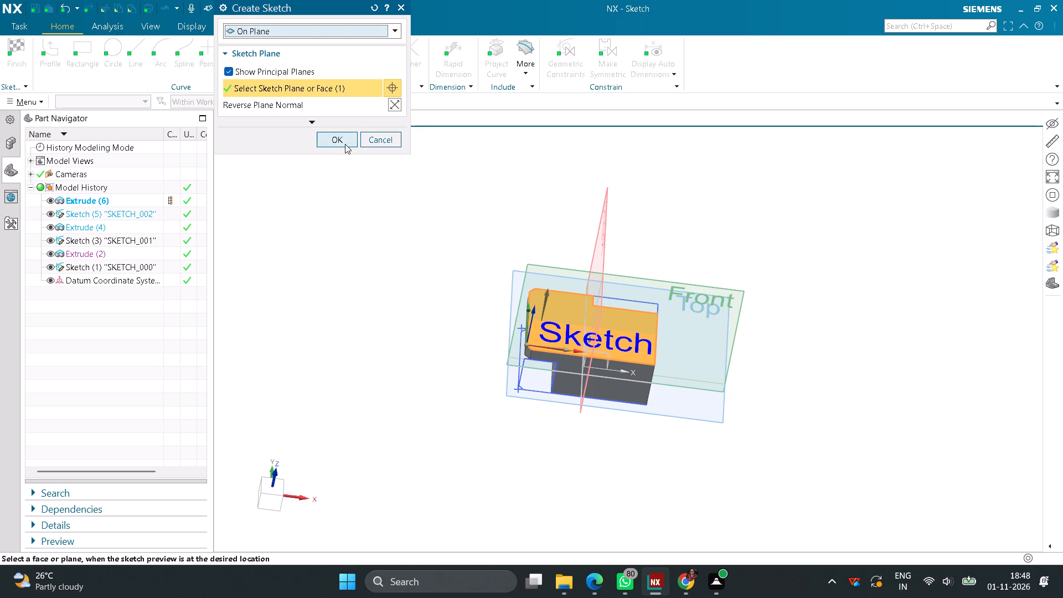
click(345, 144)
Sketch a two-corner rectangle about 32.5 x 10.5 mm in the top face's front-right corner, ending at the corner point.
click(82, 45)
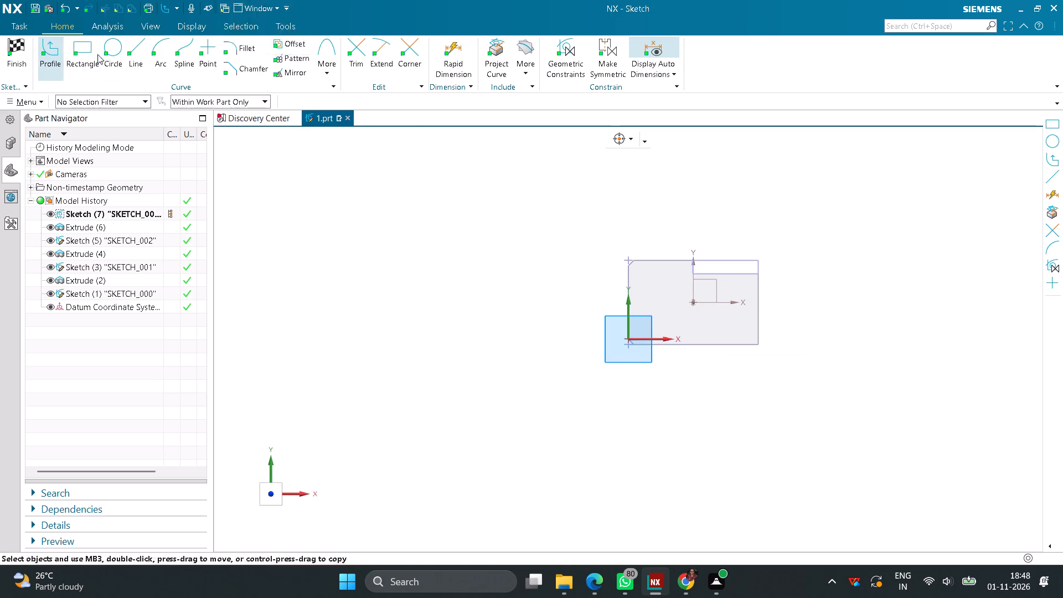
middle_drag(701, 370, 512, 397)
right_drag(701, 370, 512, 397)
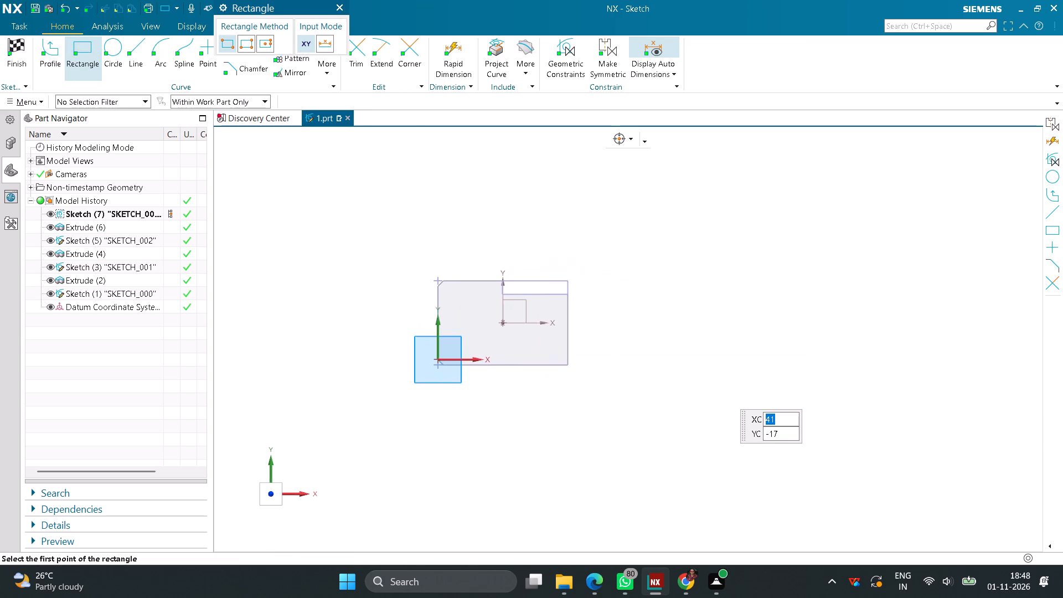
right_drag(512, 397, 584, 438)
middle_drag(512, 397, 584, 438)
scroll(587, 418, up, 5)
click(570, 306)
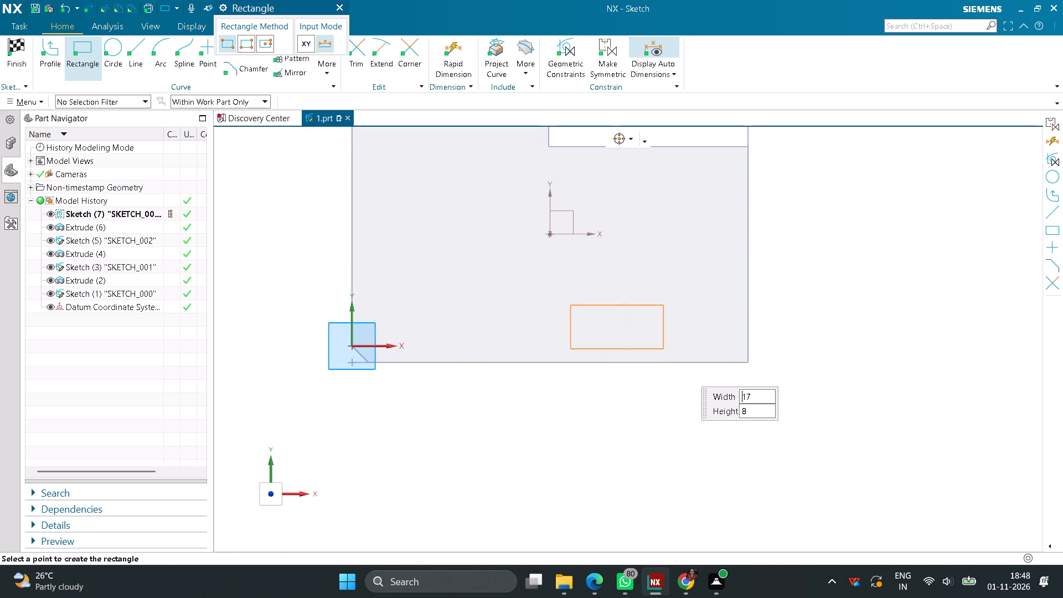
click(747, 363)
middle_click(823, 291)
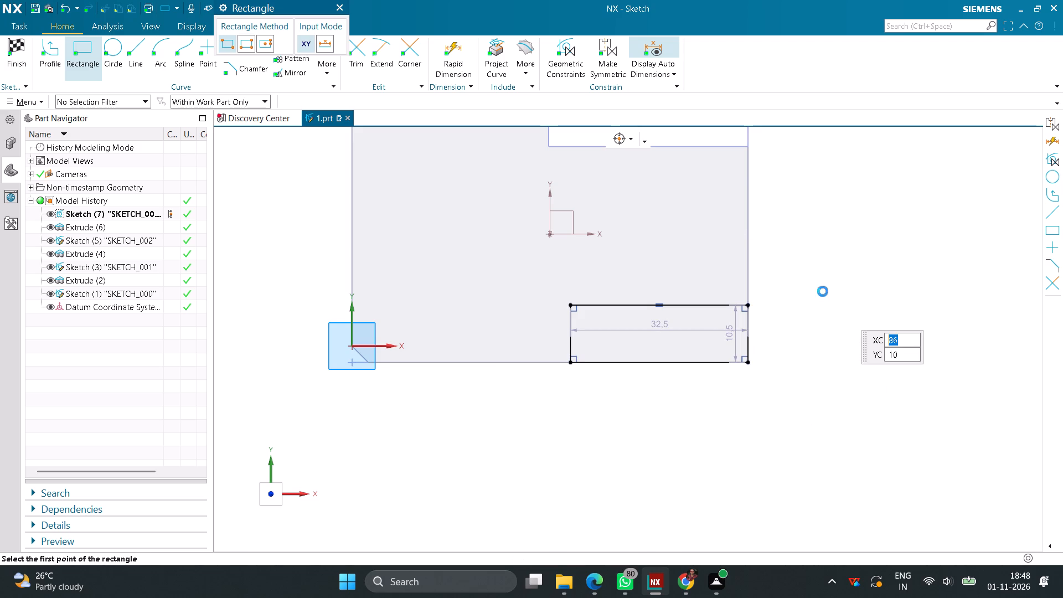
Set the front-right rectangle's width to 29+7.5 mm.
scroll(818, 295, down, 2)
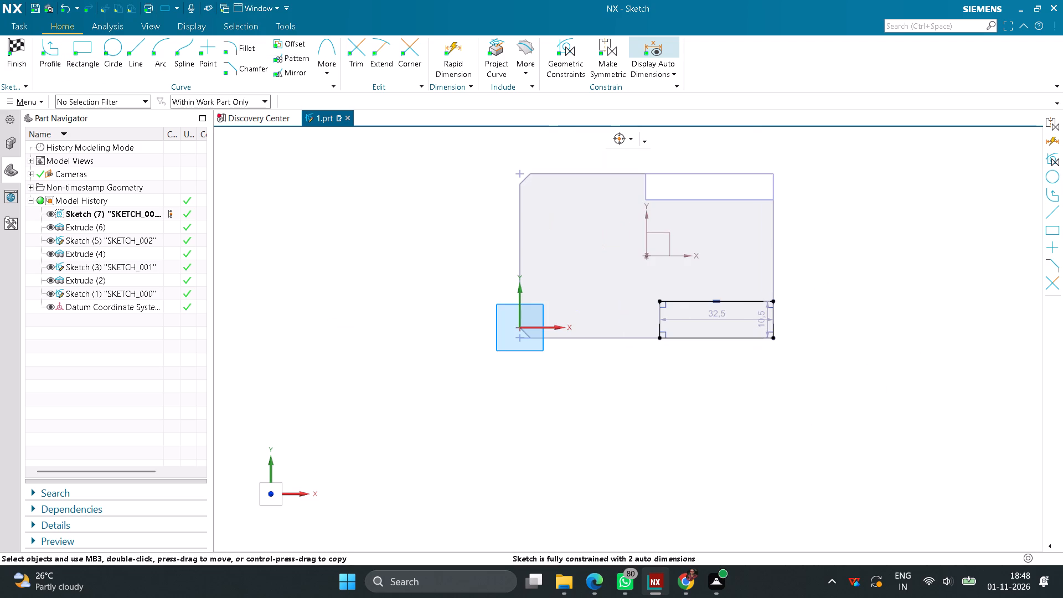
double_click(715, 317)
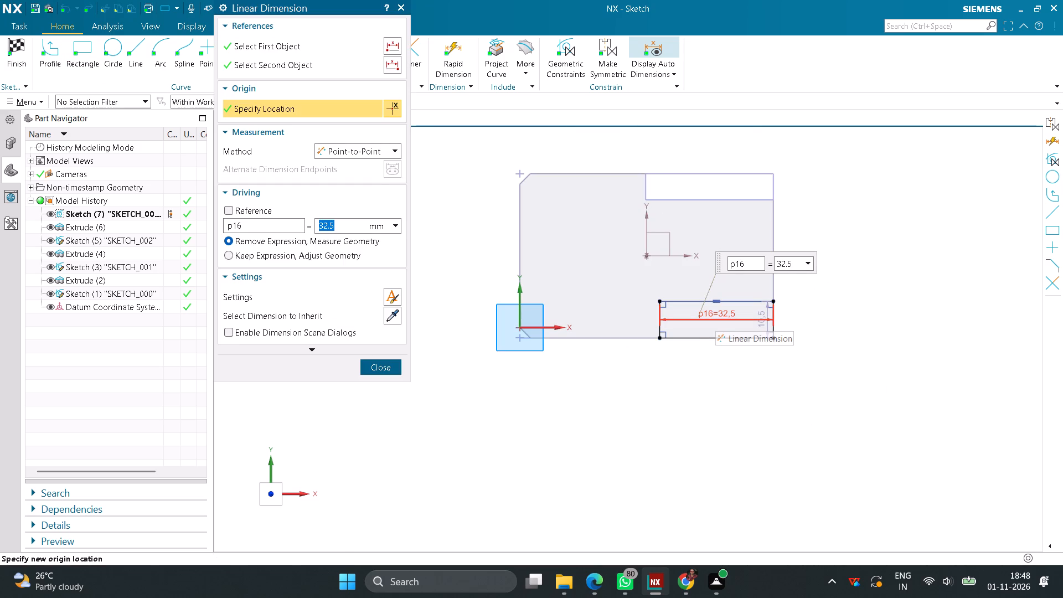
text(29+7.5)
key(Return)
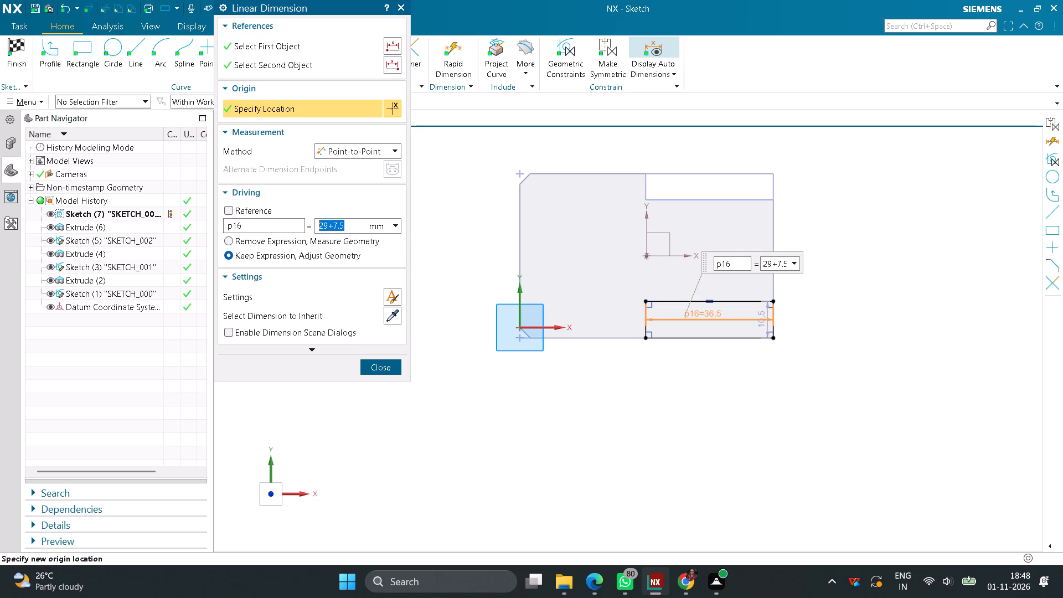
click(375, 369)
Dimension the rectangle's upper edge at 16 mm from the datum X axis and finish the sketch.
click(459, 44)
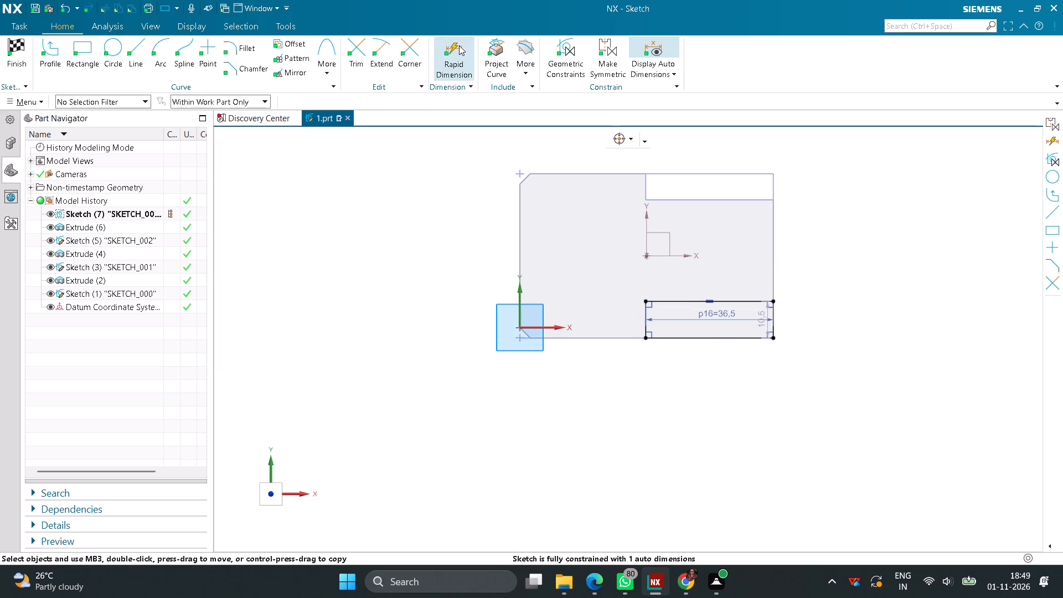
click(672, 306)
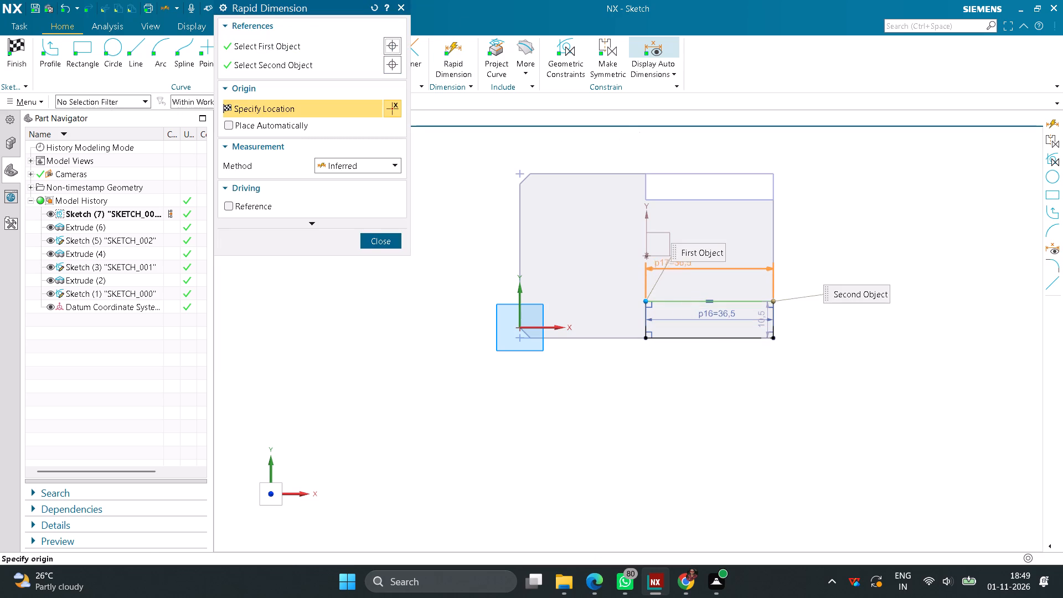
click(658, 255)
click(820, 277)
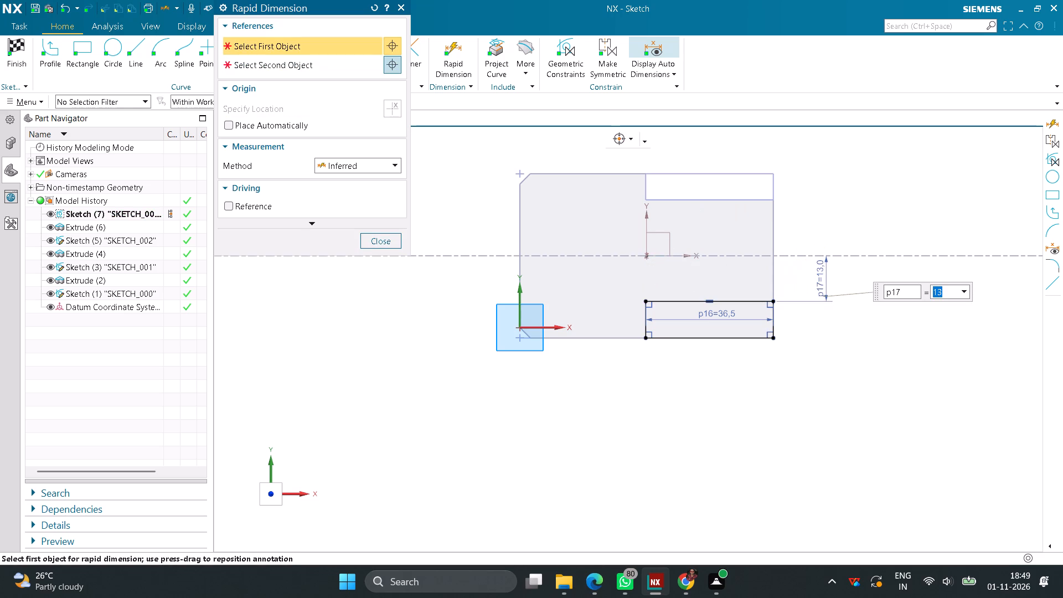
text(16)
key(Return)
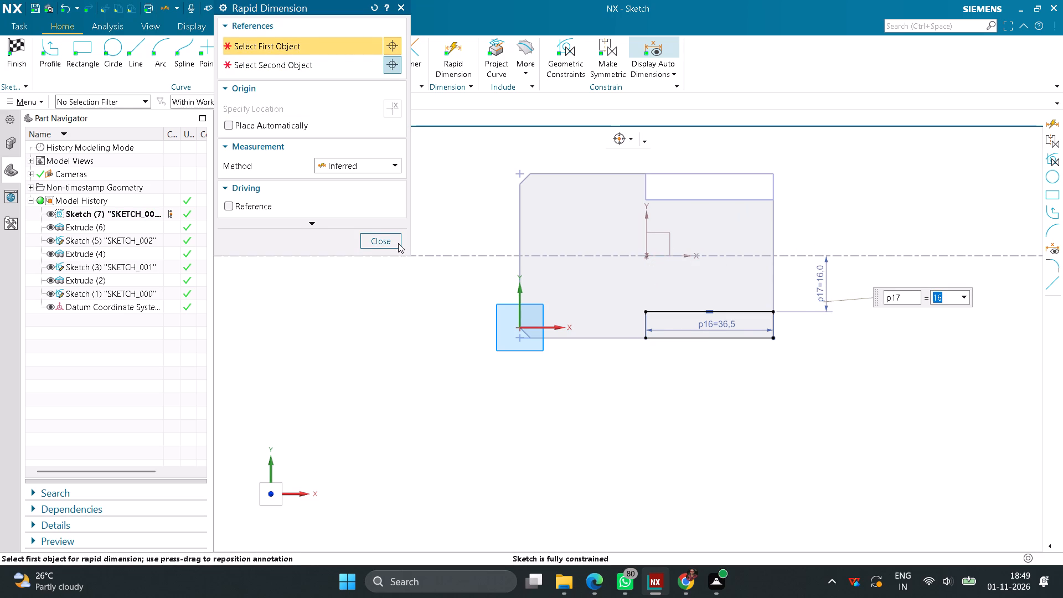
click(398, 243)
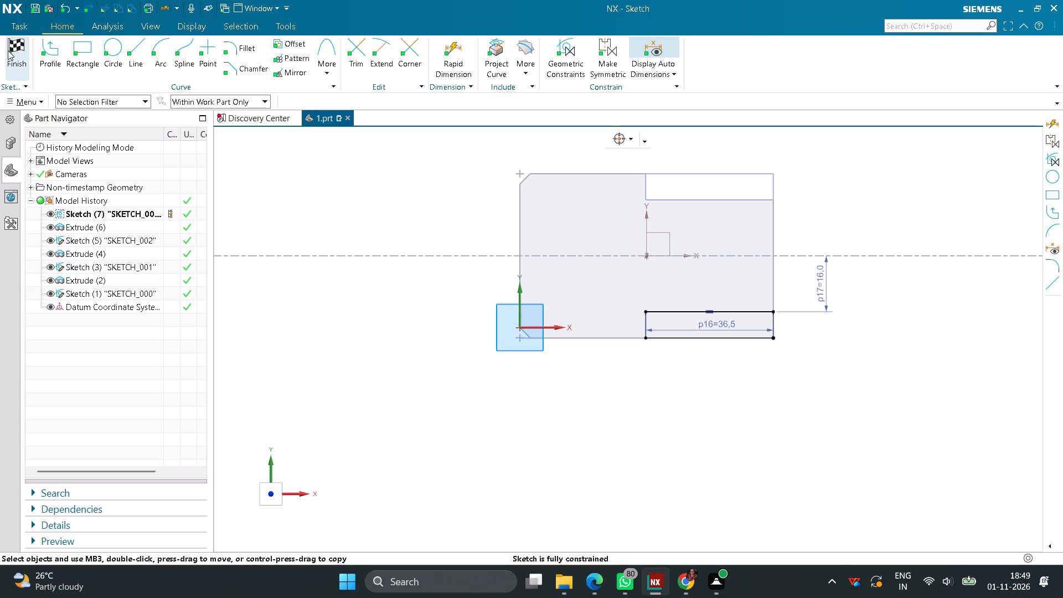
click(8, 50)
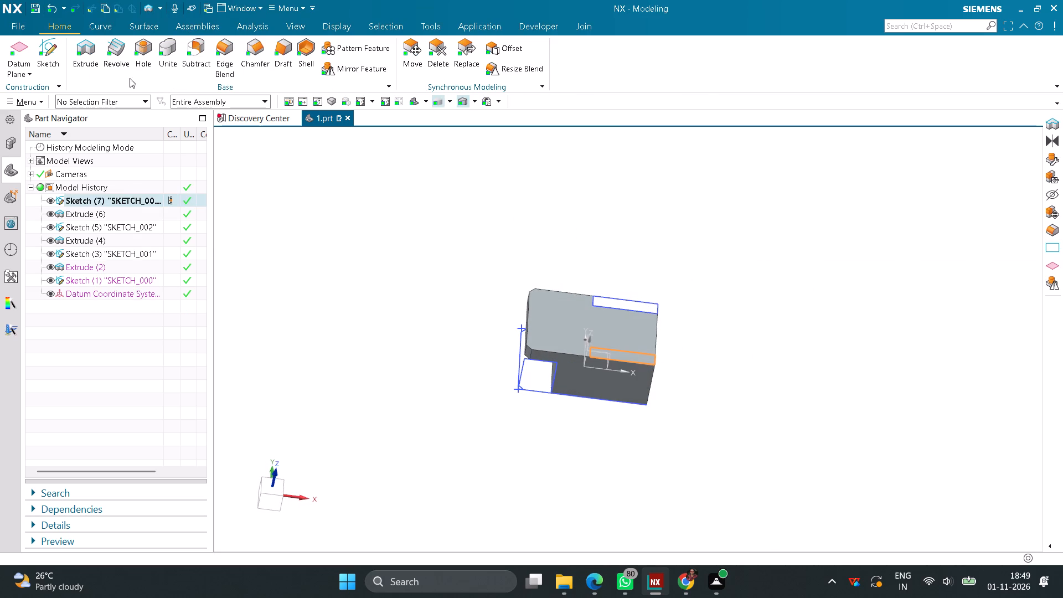
Extrude the front-right rectangle 33 mm in the reversed direction as a cut from the block.
click(87, 56)
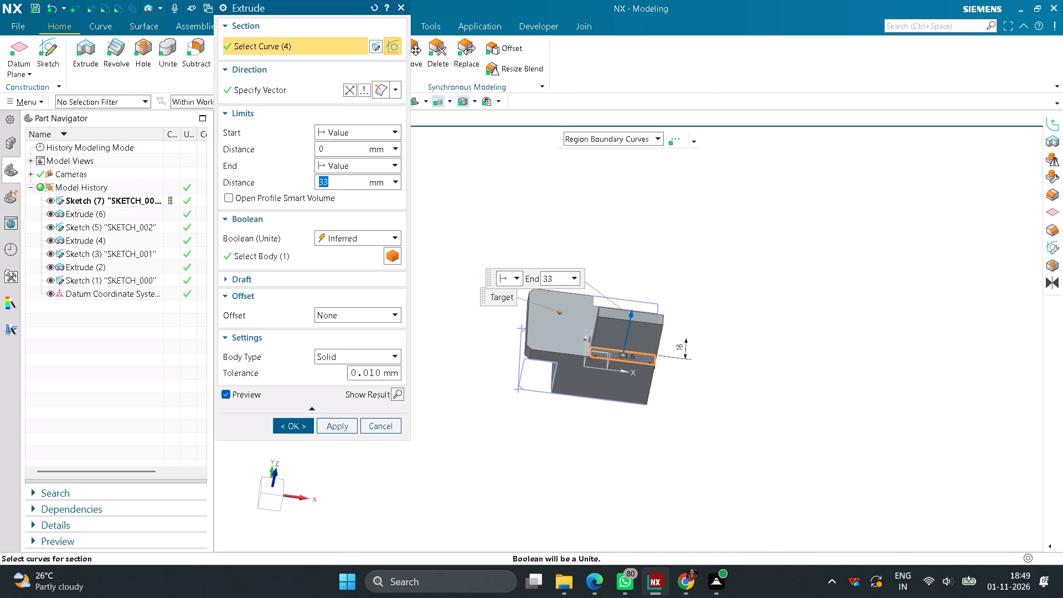
click(346, 92)
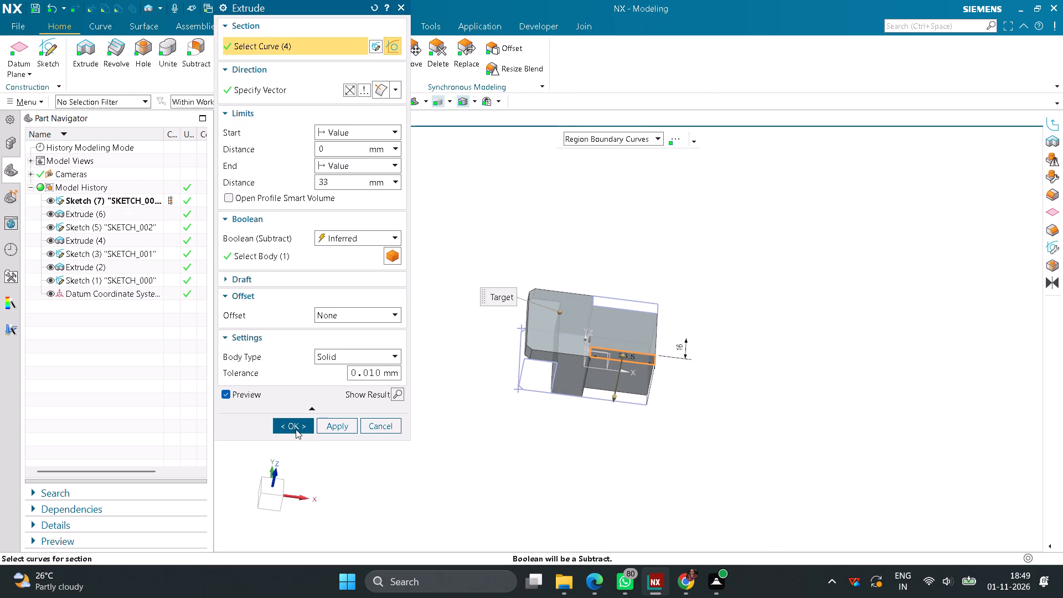
click(290, 425)
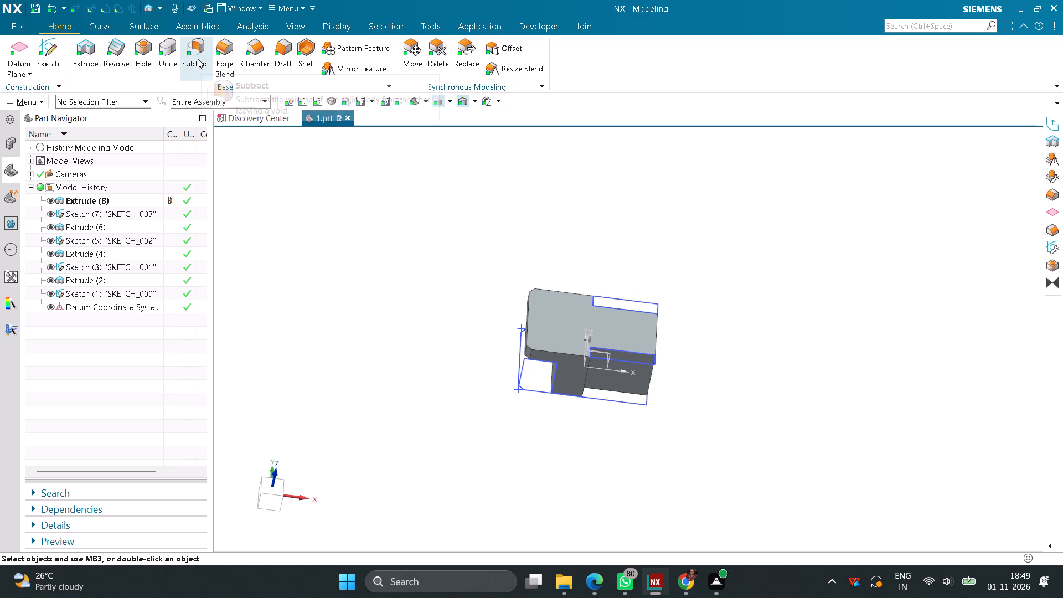
Edge Blend the inner vertical edge of the front-right cutout with a 7.5 mm radius.
click(229, 51)
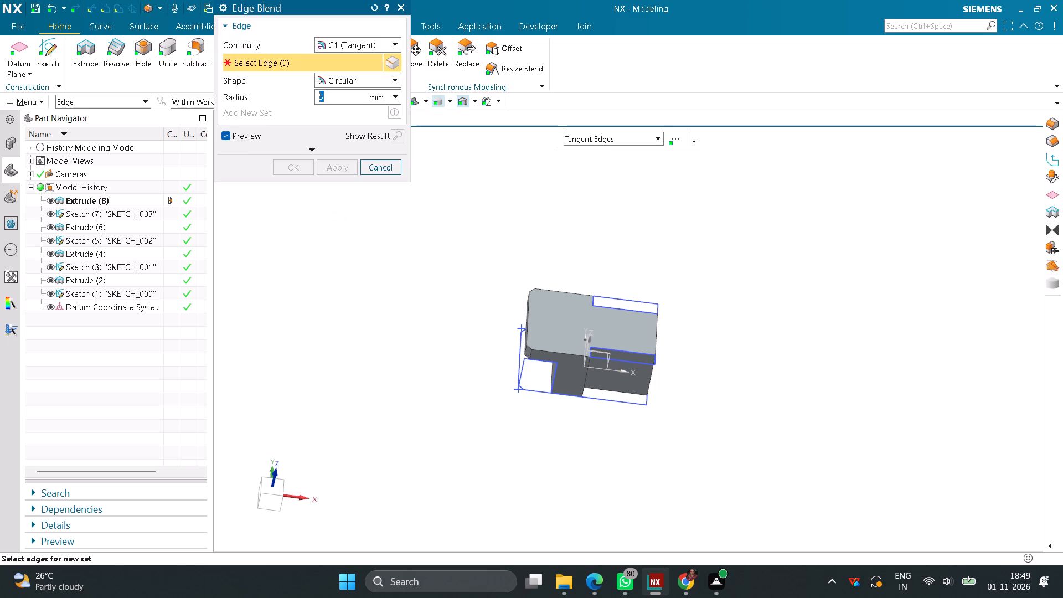
middle_drag(590, 446, 554, 421)
scroll(569, 377, up, 3)
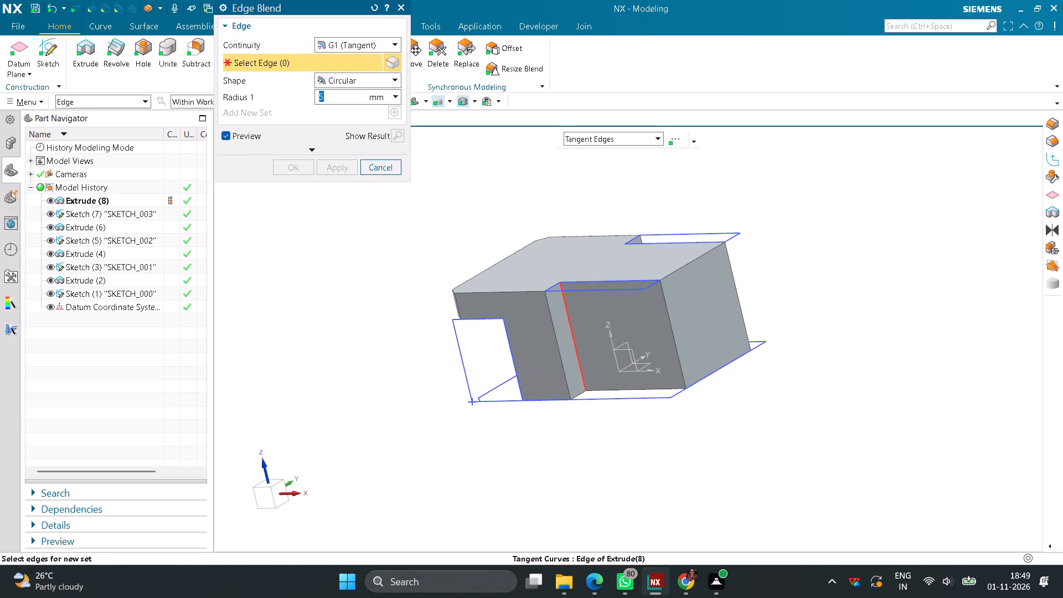
click(574, 346)
text(7.5)
key(Return)
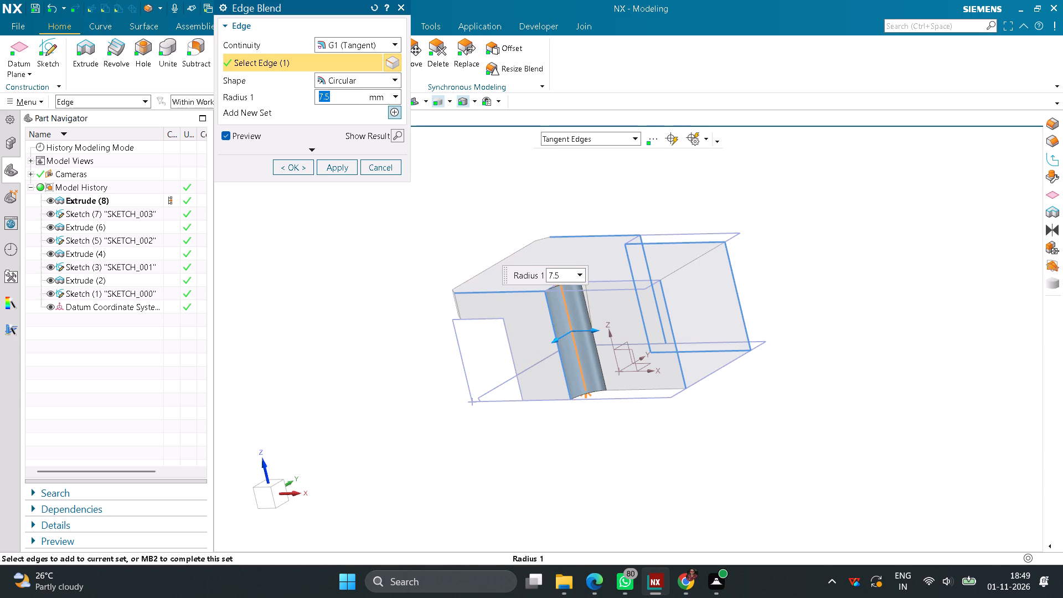
click(305, 169)
Edge Blend the inner vertical edge of the back-right cutout with a 7.5 mm radius.
middle_drag(797, 327, 731, 391)
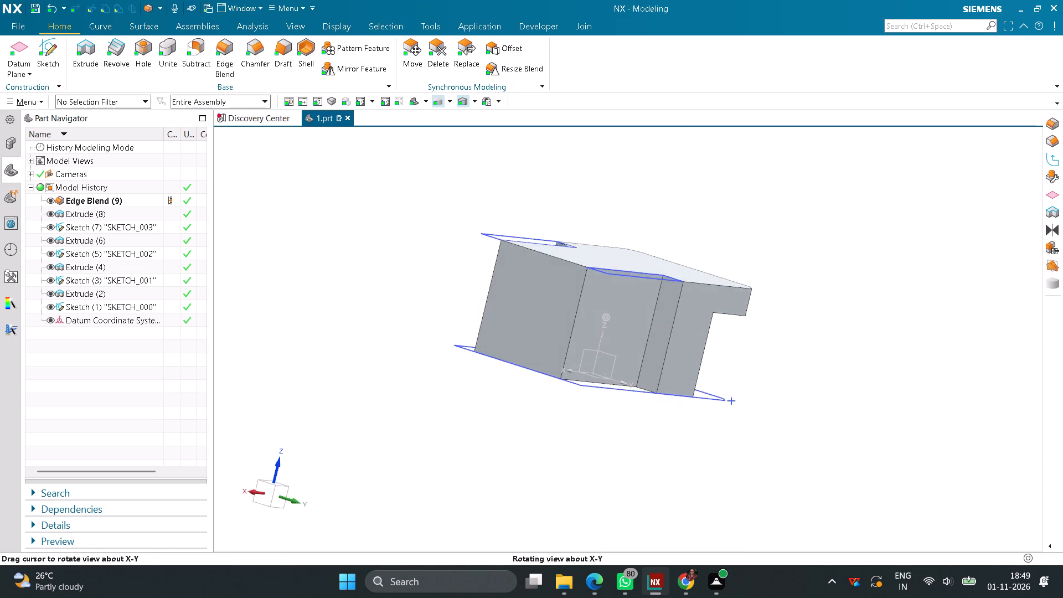
middle_drag(731, 391, 731, 393)
click(226, 56)
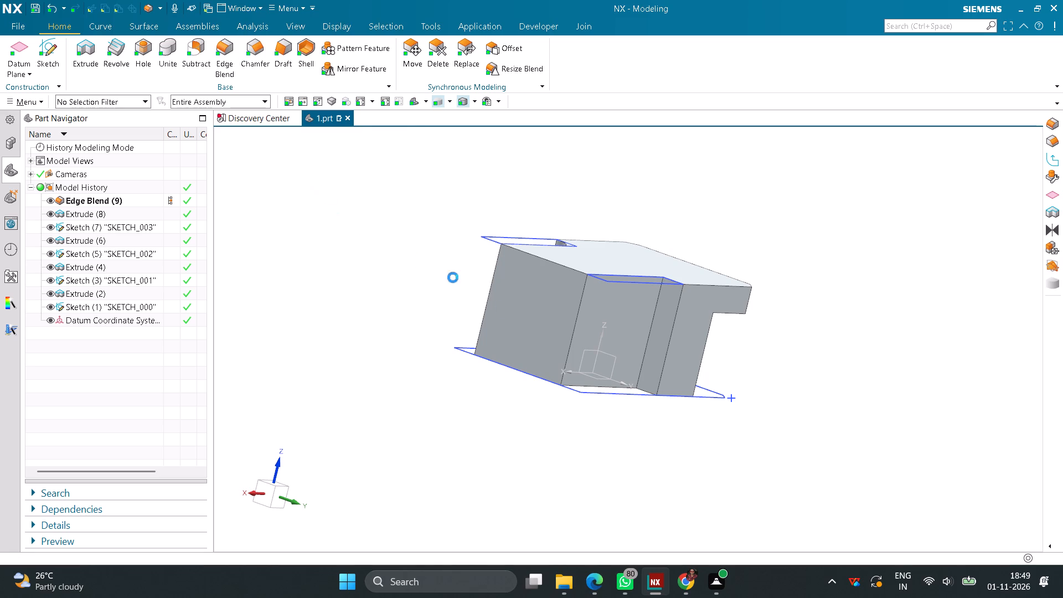
click(647, 347)
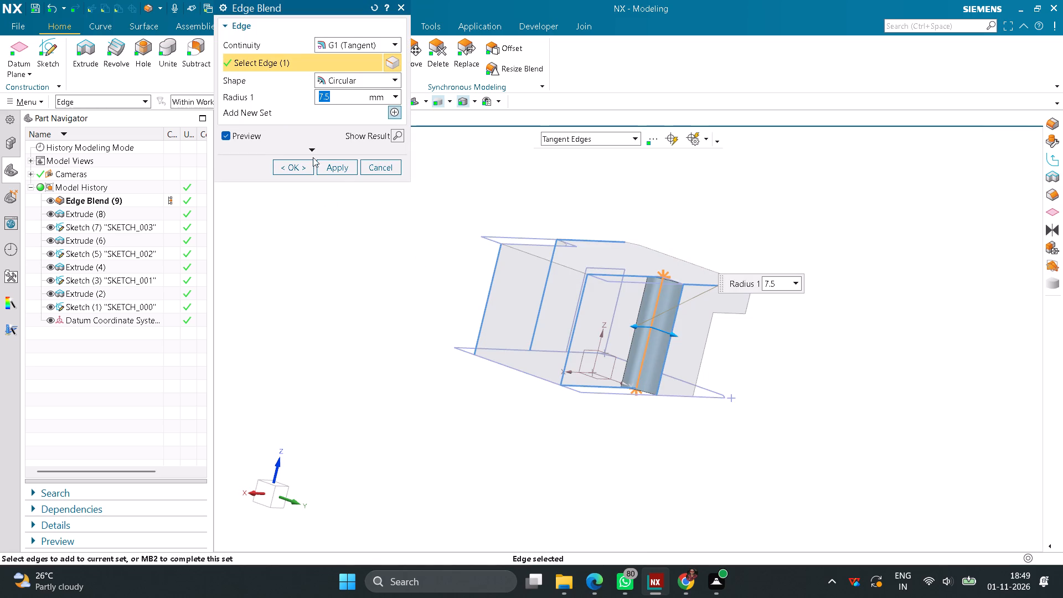
click(290, 162)
Sketch a horizontal center-point rectangle on the block's top face, centred on the datum origin, 35.5 mm wide and 8.5*2 mm high.
middle_drag(424, 292, 513, 296)
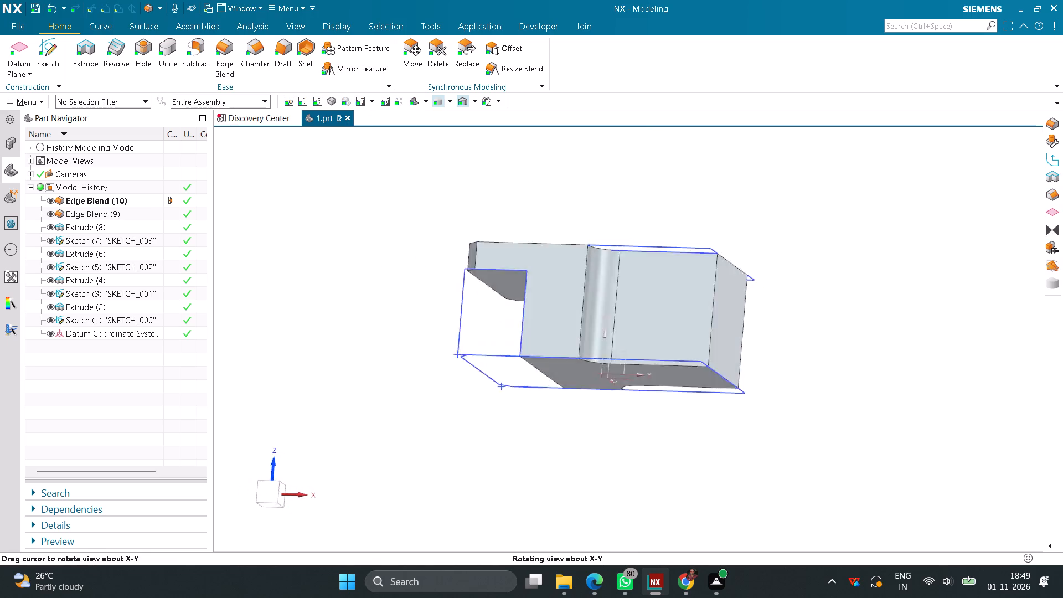
middle_drag(513, 296, 506, 351)
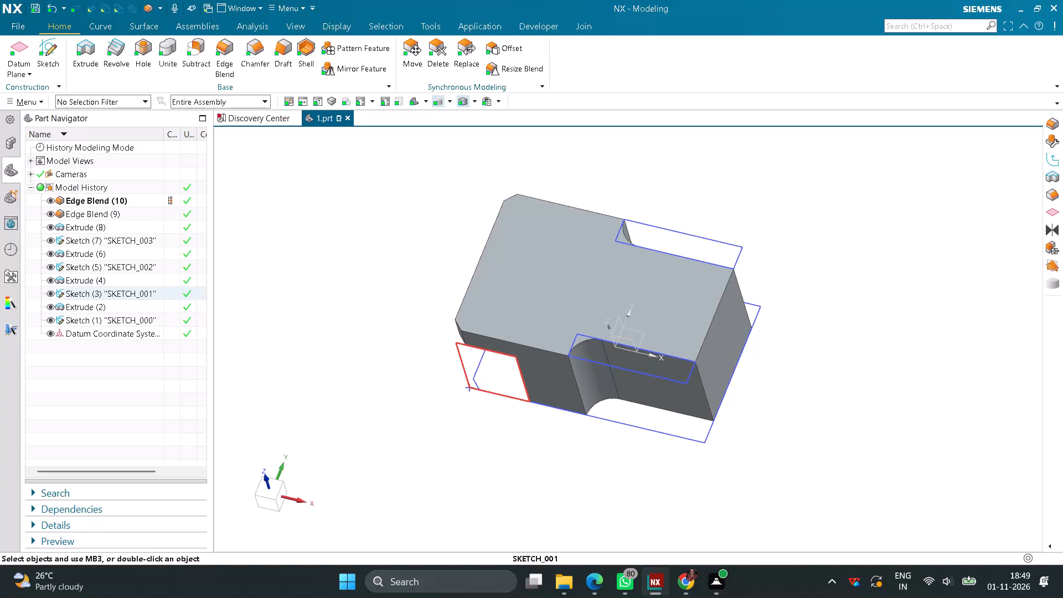
click(51, 46)
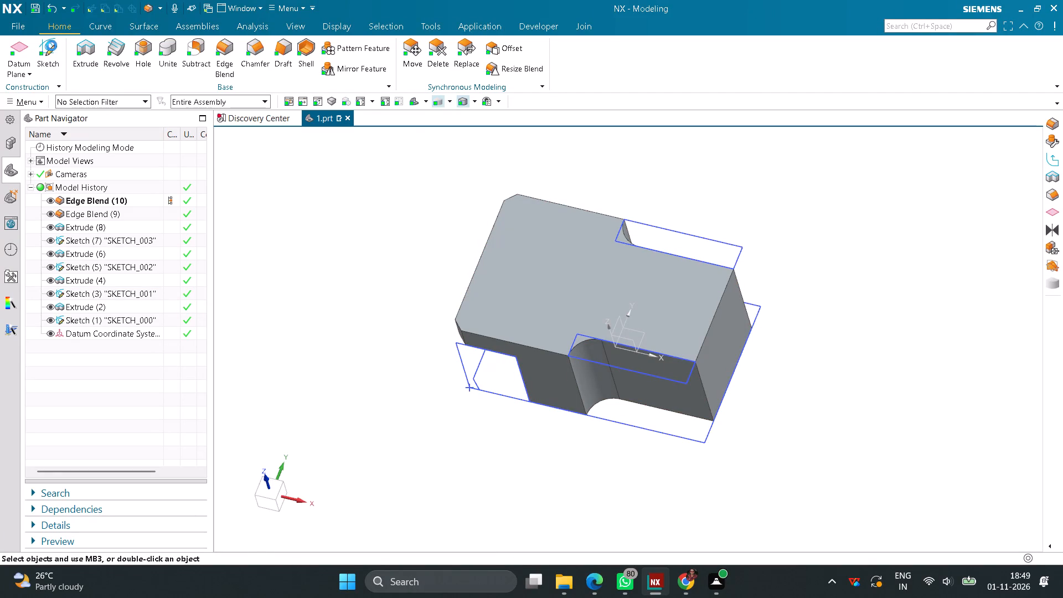
click(536, 308)
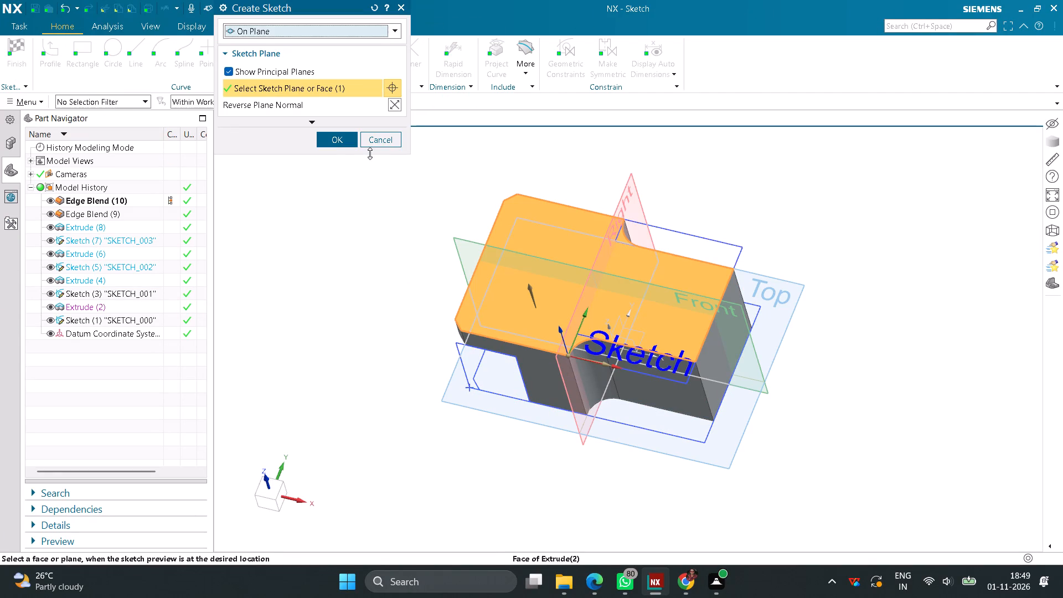
click(343, 143)
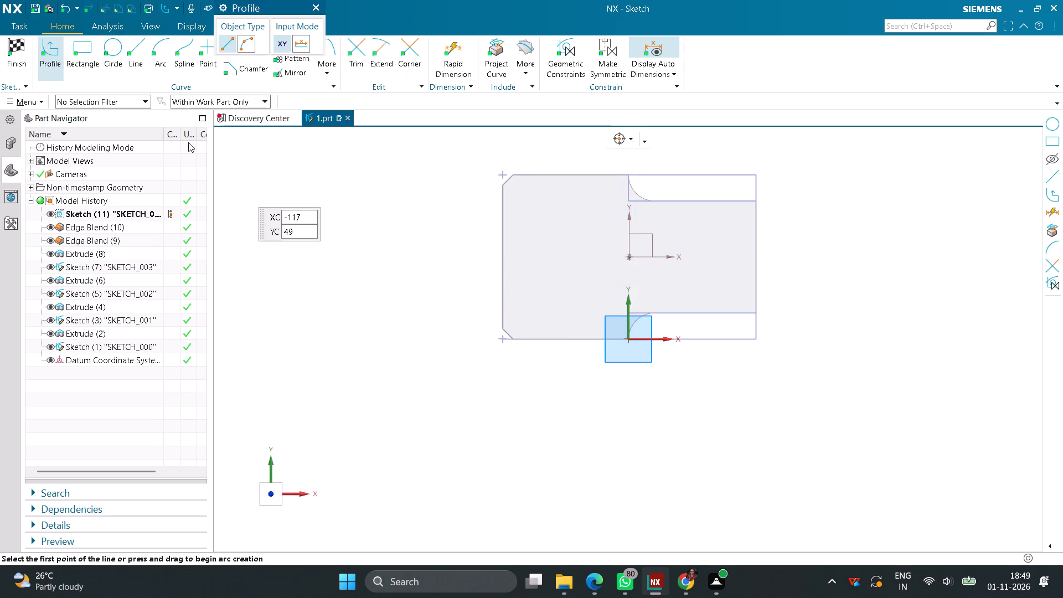
click(82, 51)
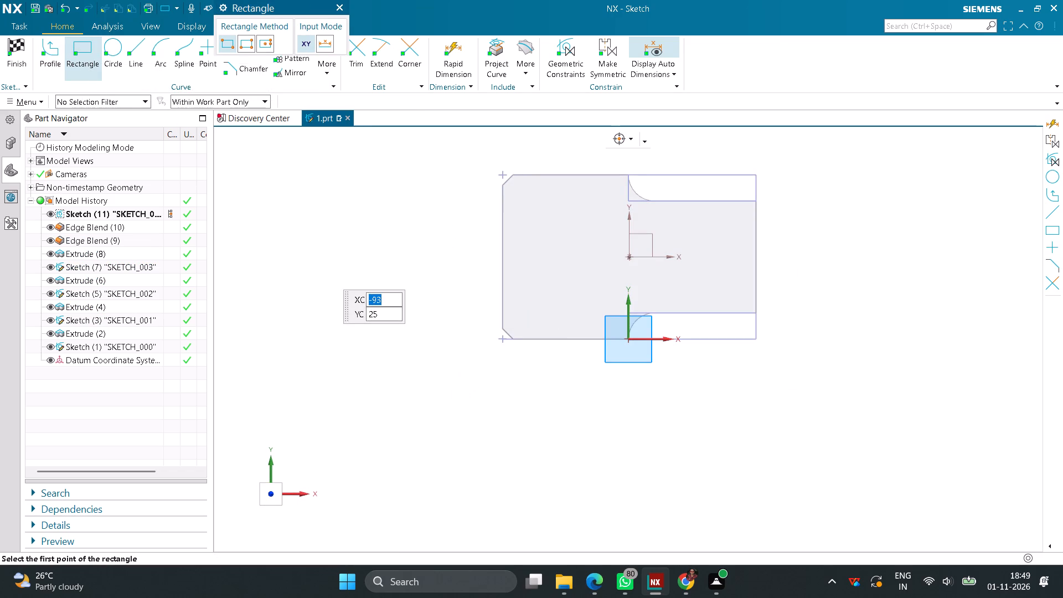
click(631, 255)
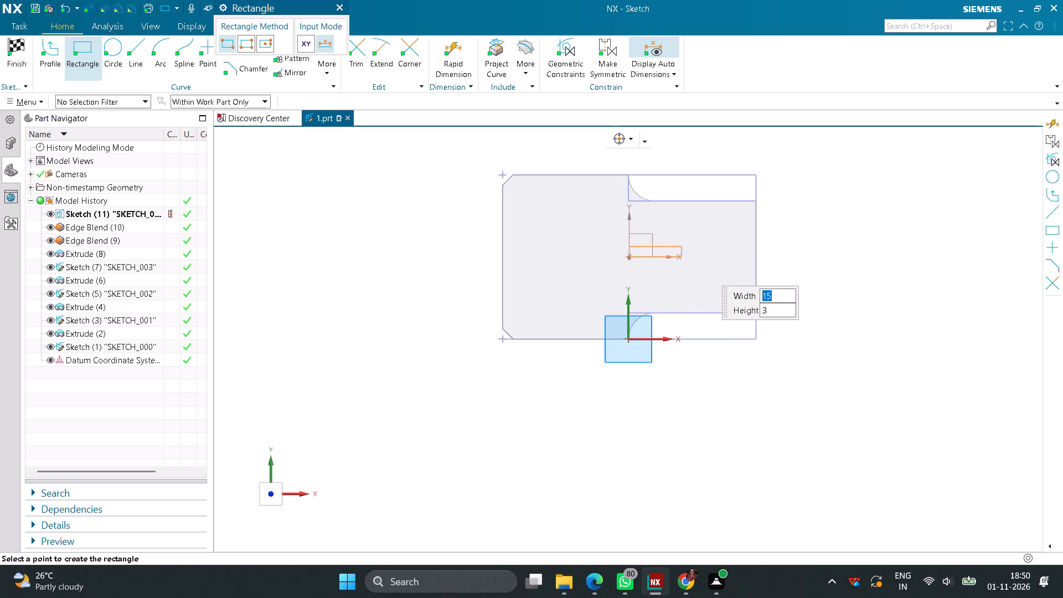
click(262, 45)
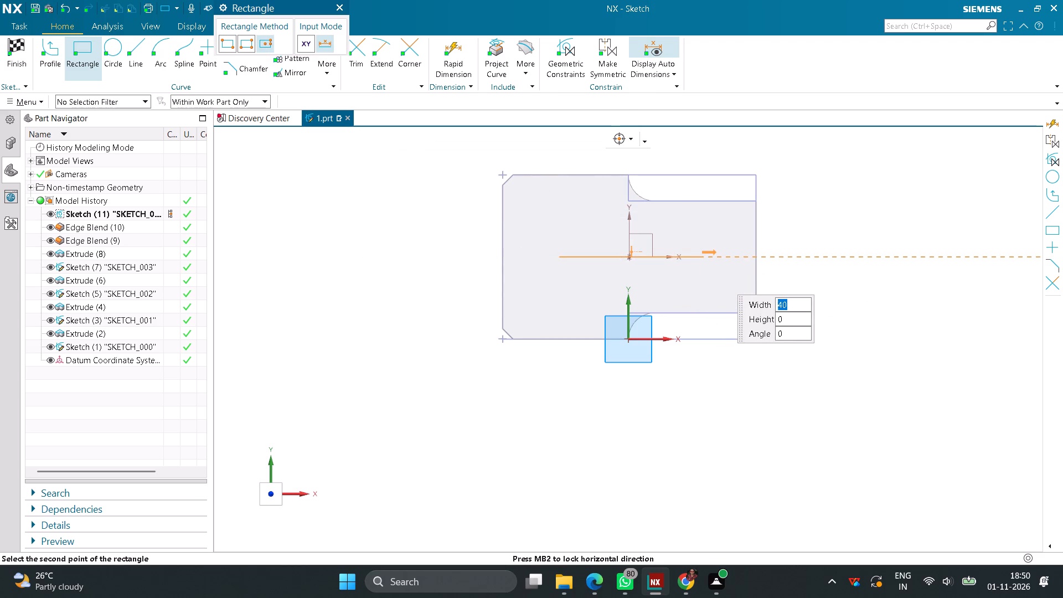
text(35.5)
key(Return)
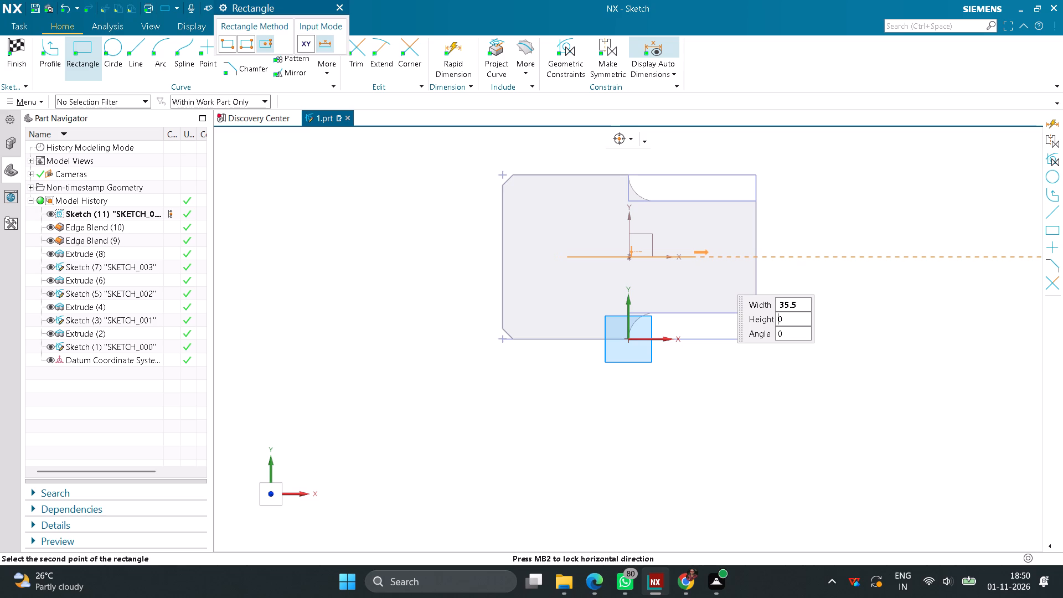
click(699, 256)
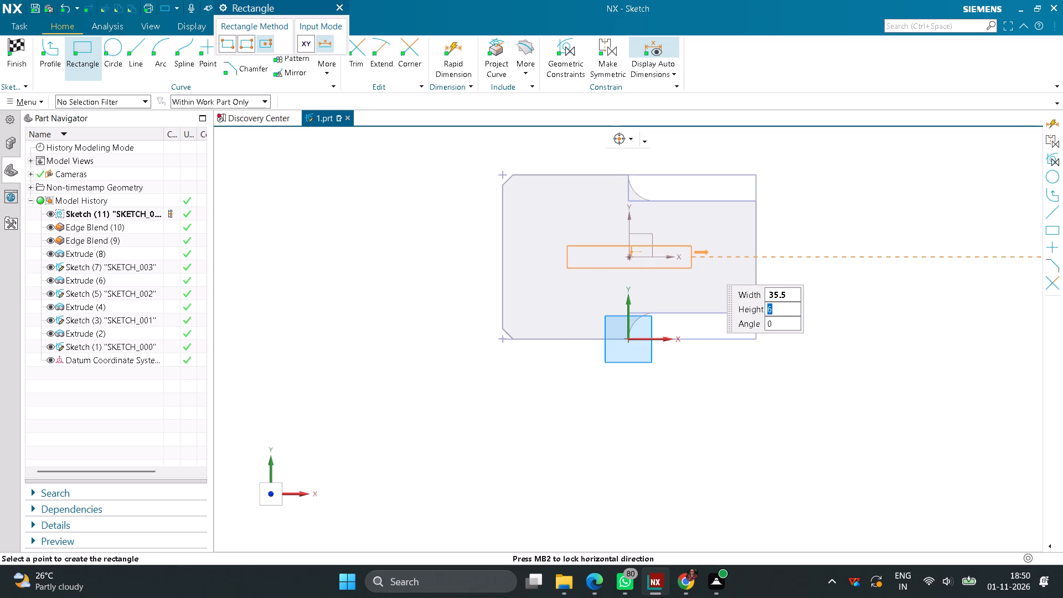
text(8.5*2)
key(Return)
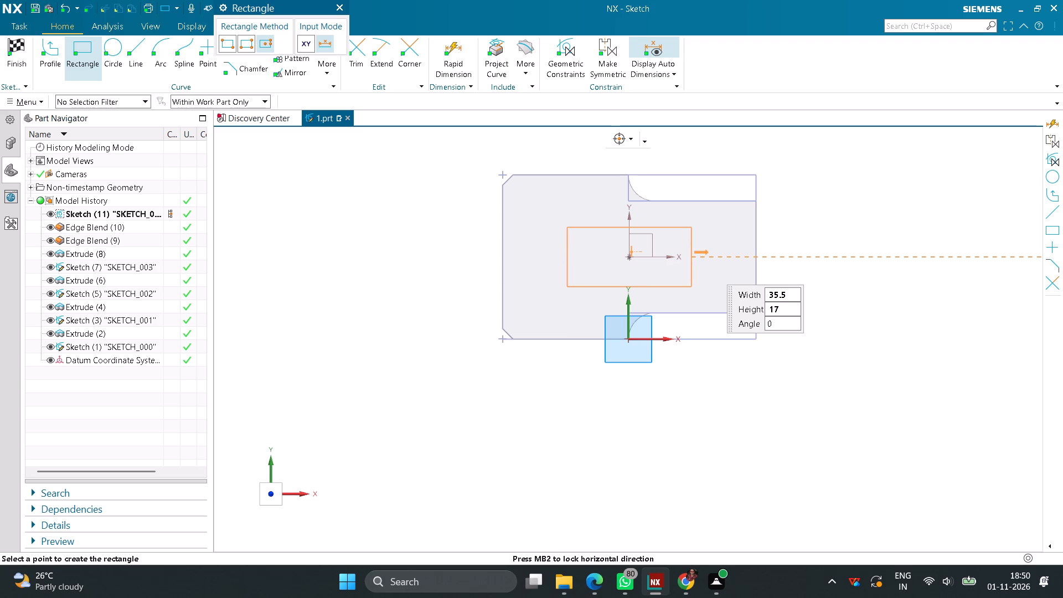
click(685, 246)
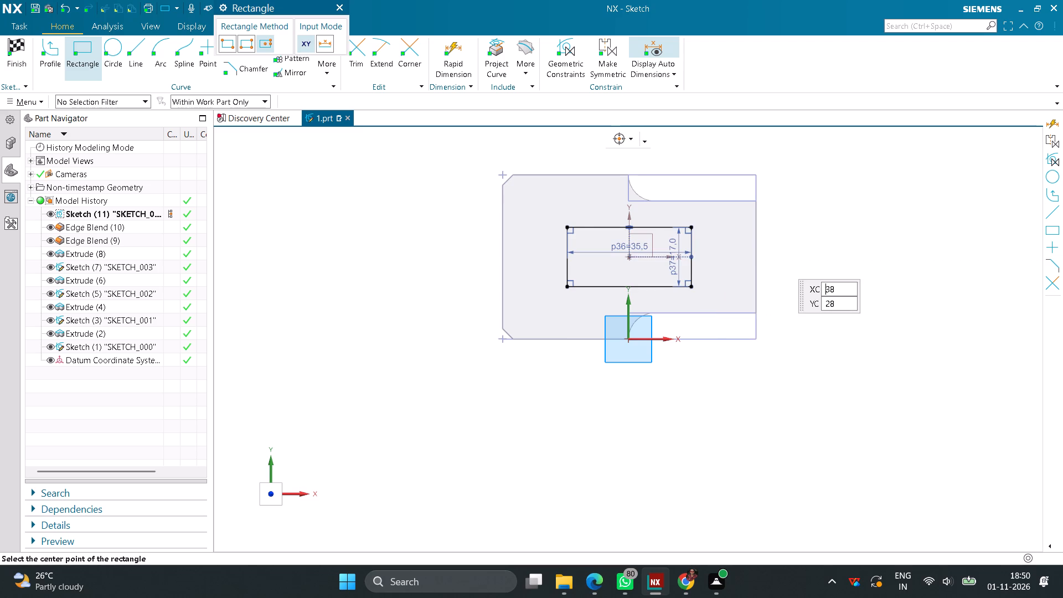
Draw outward three-point arcs of 8.5 mm radius across both short ends of the rectangle to form a slot outline.
click(159, 49)
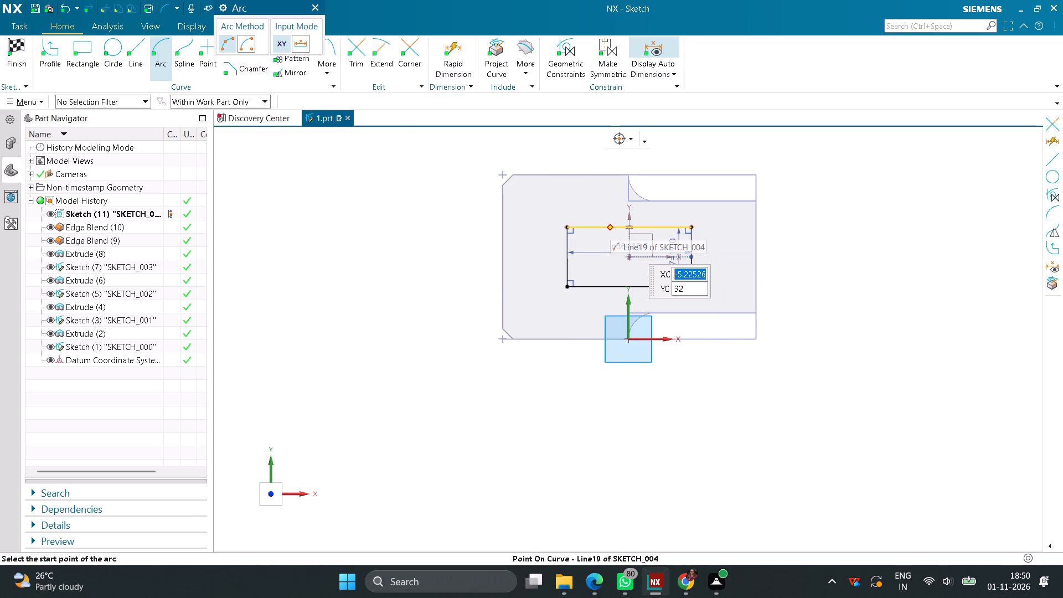
scroll(585, 226, up, 3)
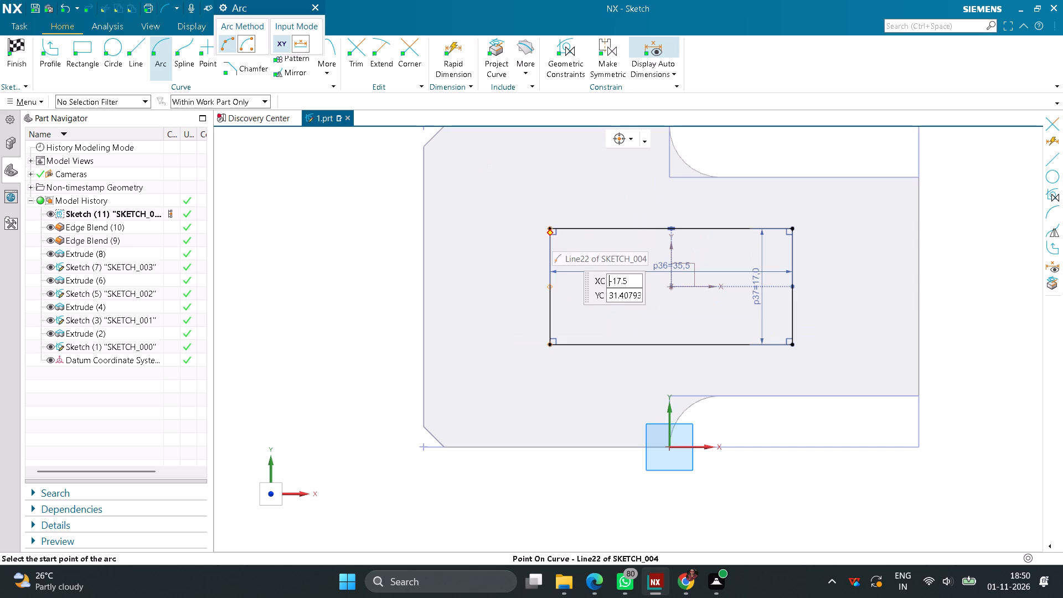
click(551, 228)
click(549, 347)
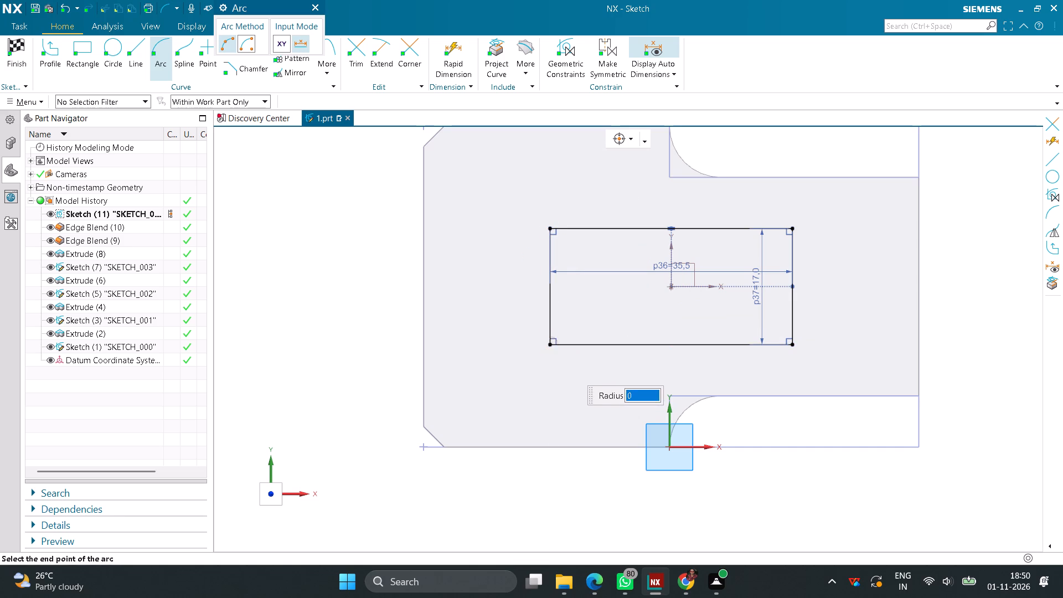
click(502, 306)
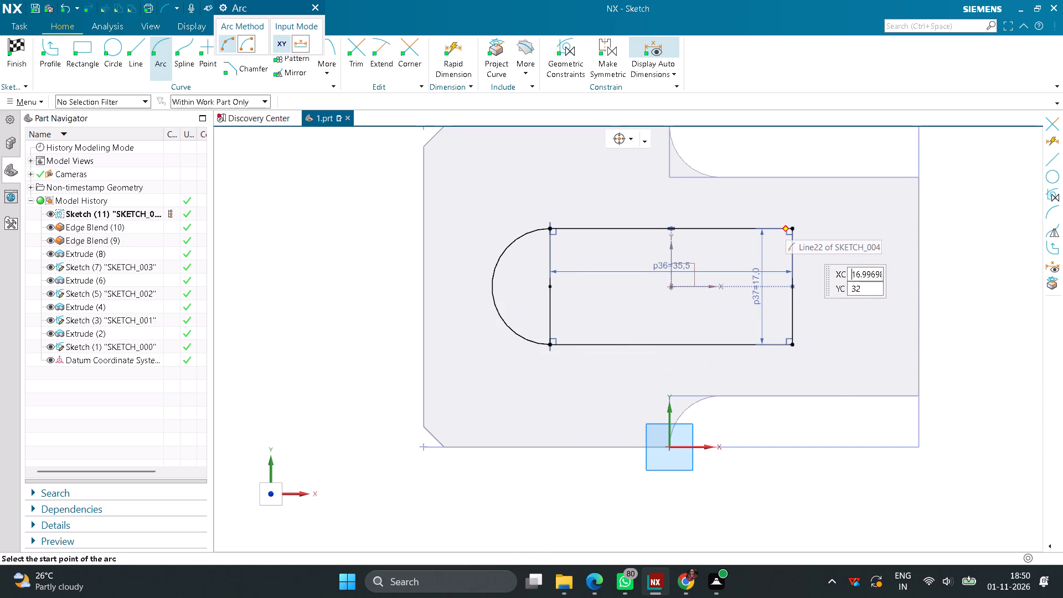
click(793, 227)
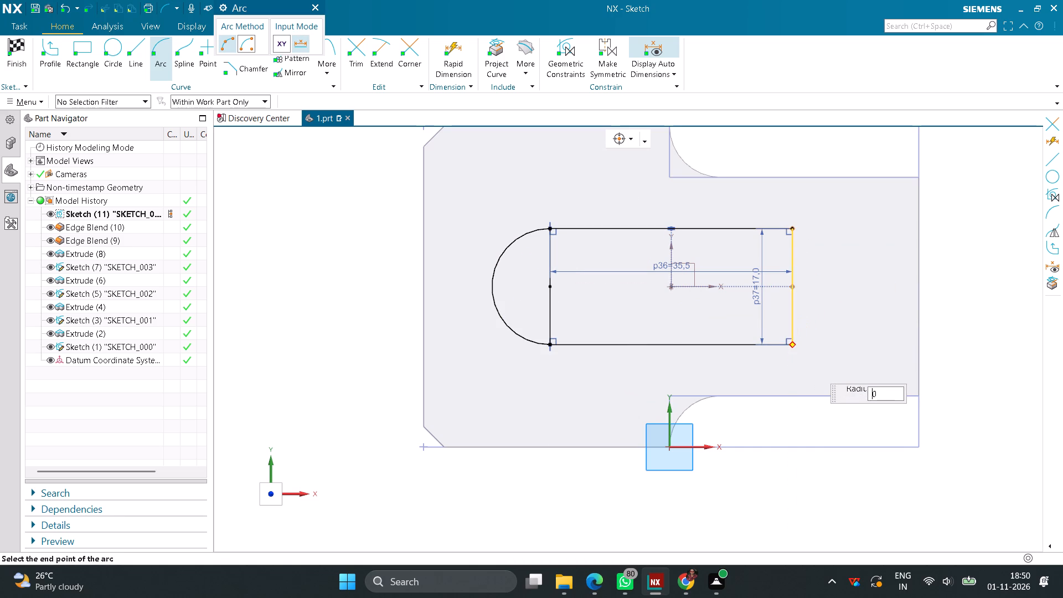
click(792, 345)
click(832, 304)
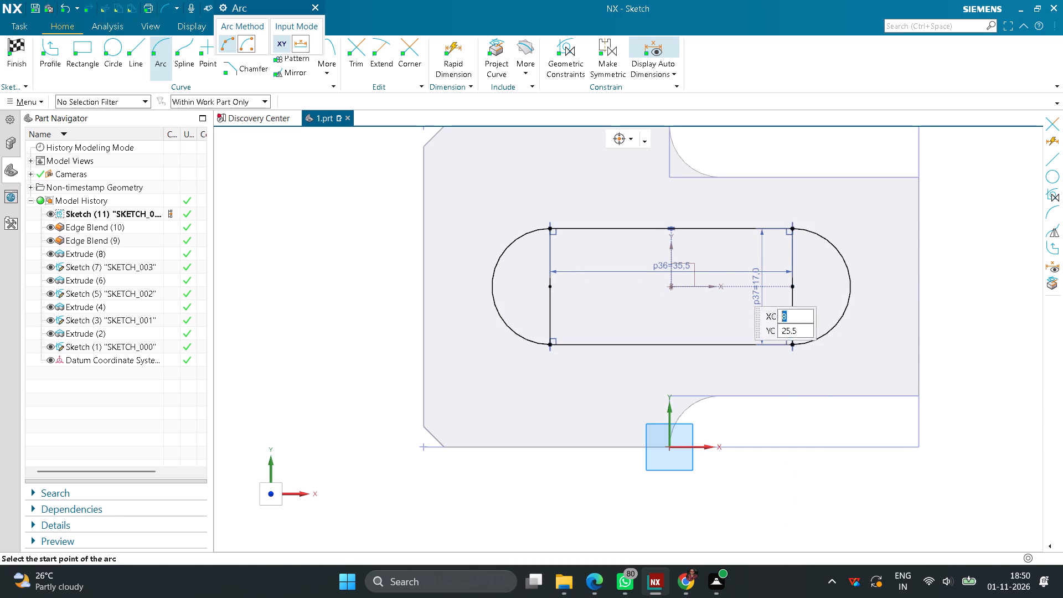
Trim away the rectangle's two short vertical lines inside the slot outline and finish the sketch.
click(362, 58)
click(551, 254)
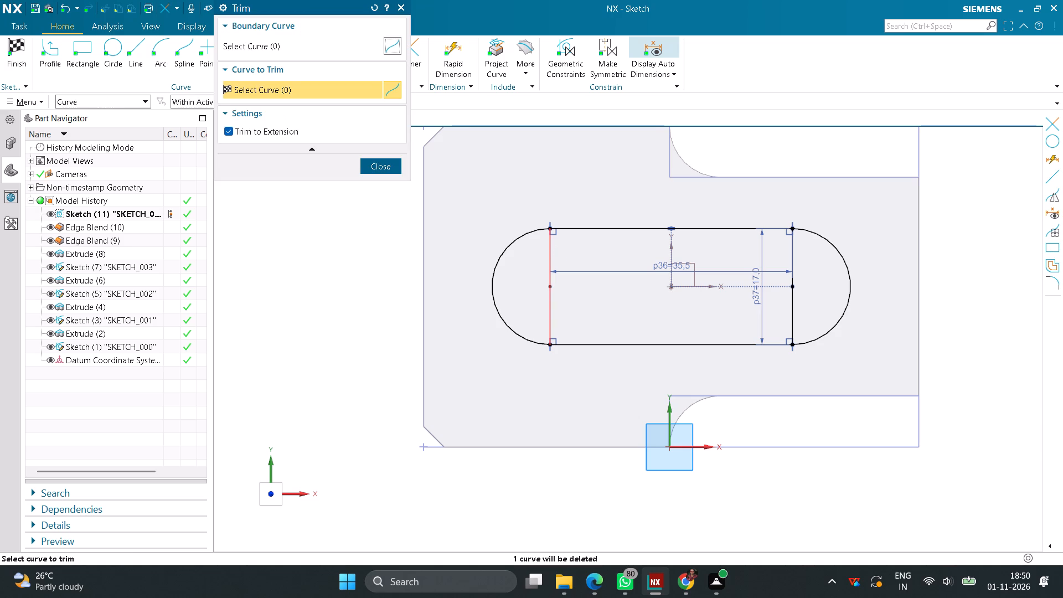
click(797, 256)
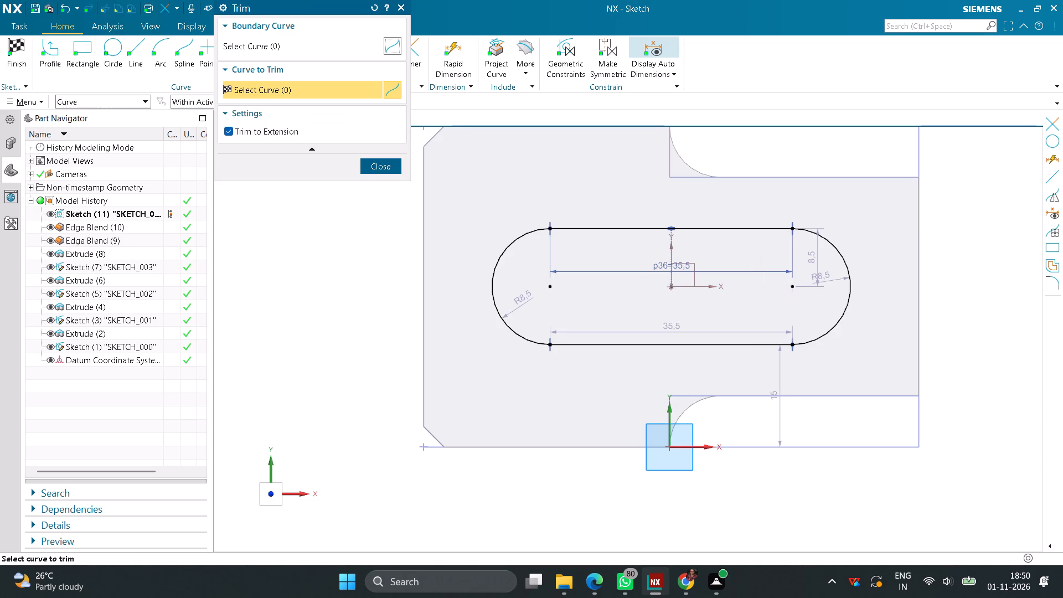
click(387, 171)
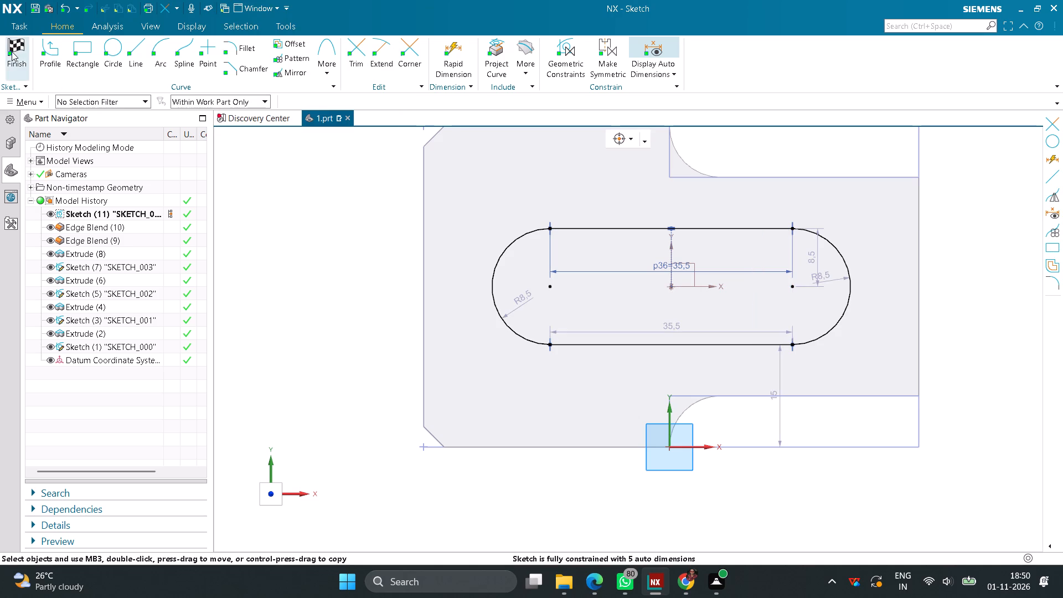
click(12, 51)
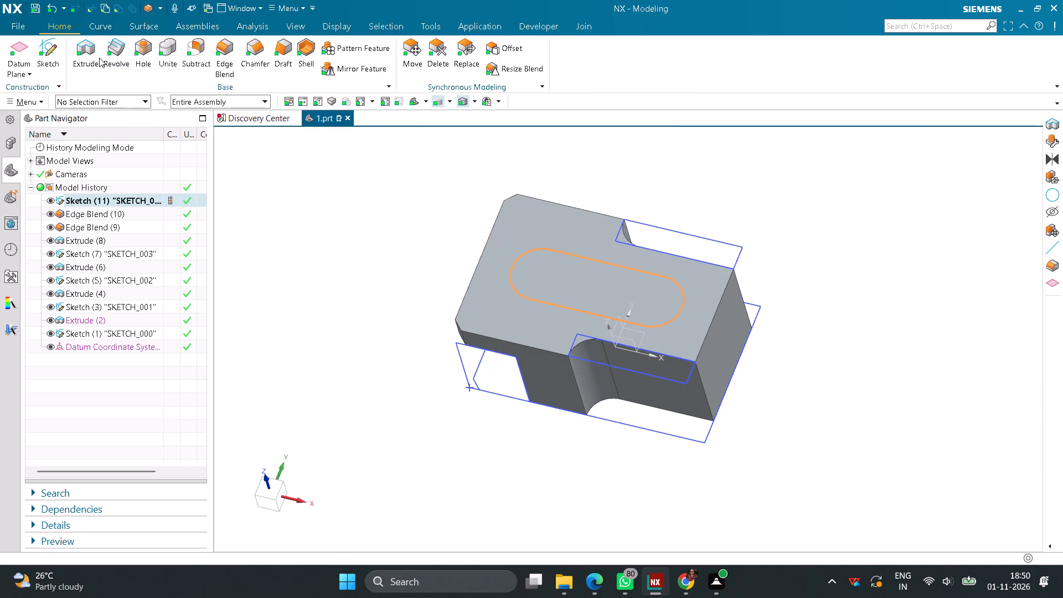
Extrude the slot profile 15.5 mm in the reversed direction as a cut into the block.
click(95, 55)
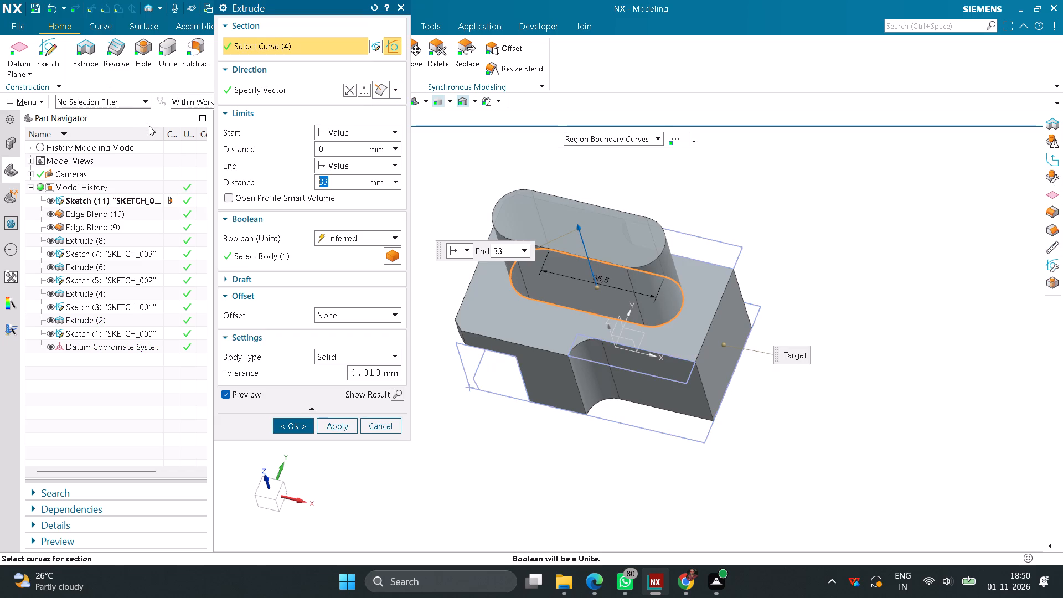
text(15.5)
key(Return)
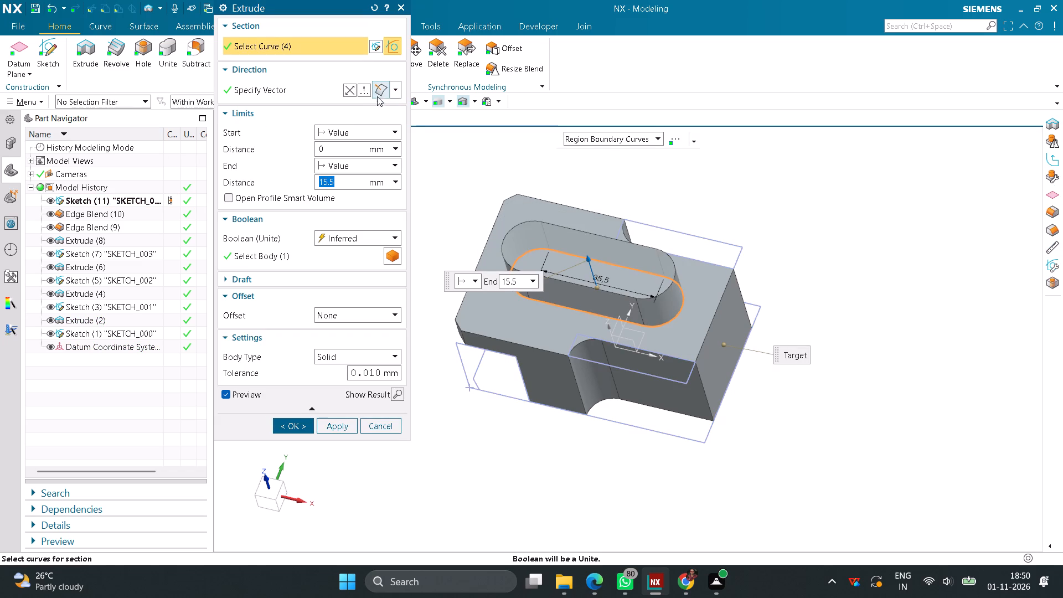
click(353, 91)
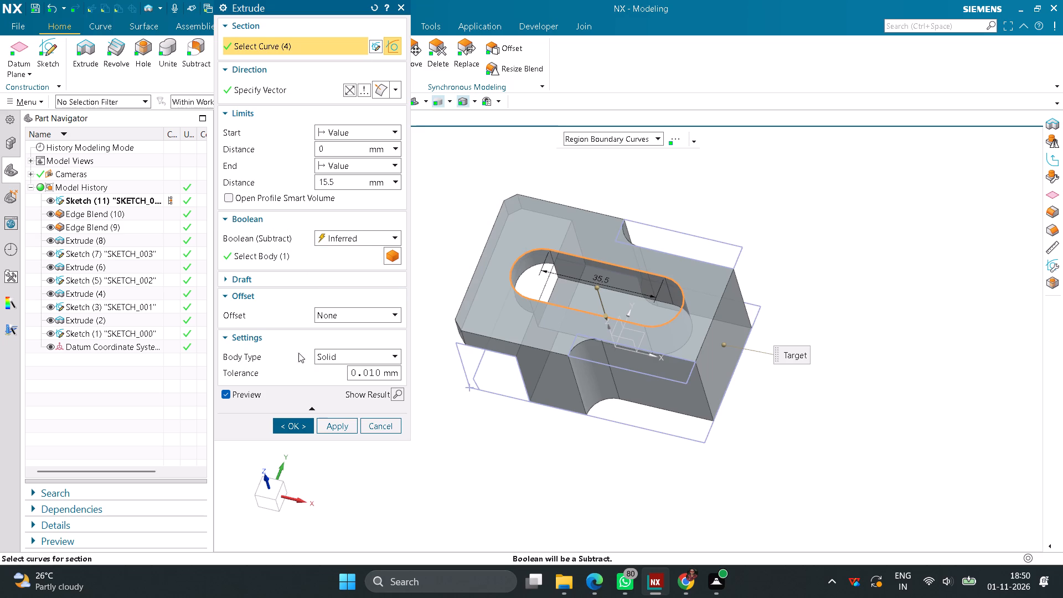
click(295, 426)
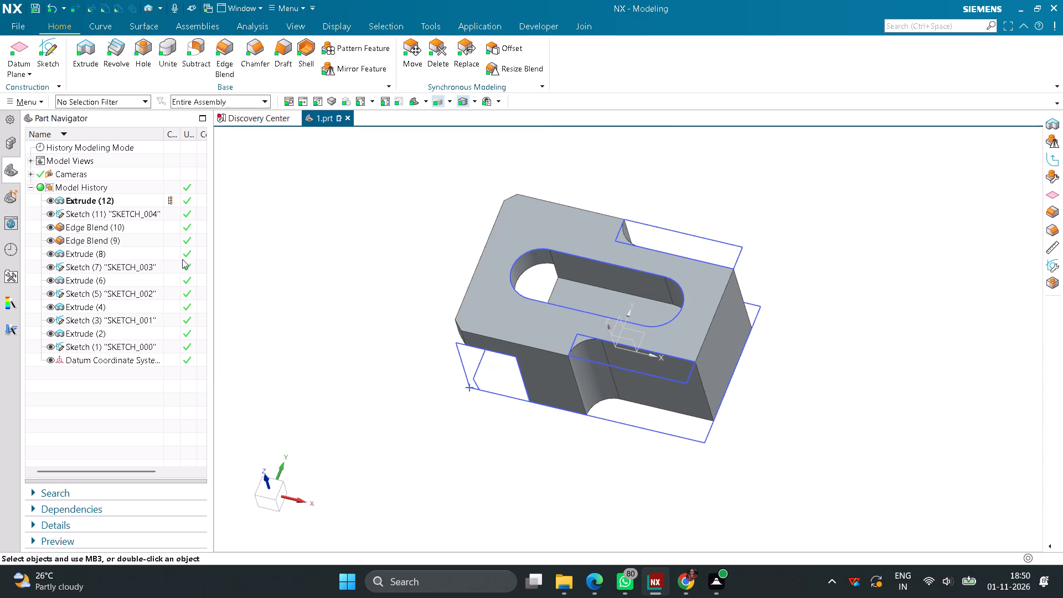
Start a sketch on the slotted pocket's floor face and draw an 8 mm diameter circle clear of the block.
click(56, 50)
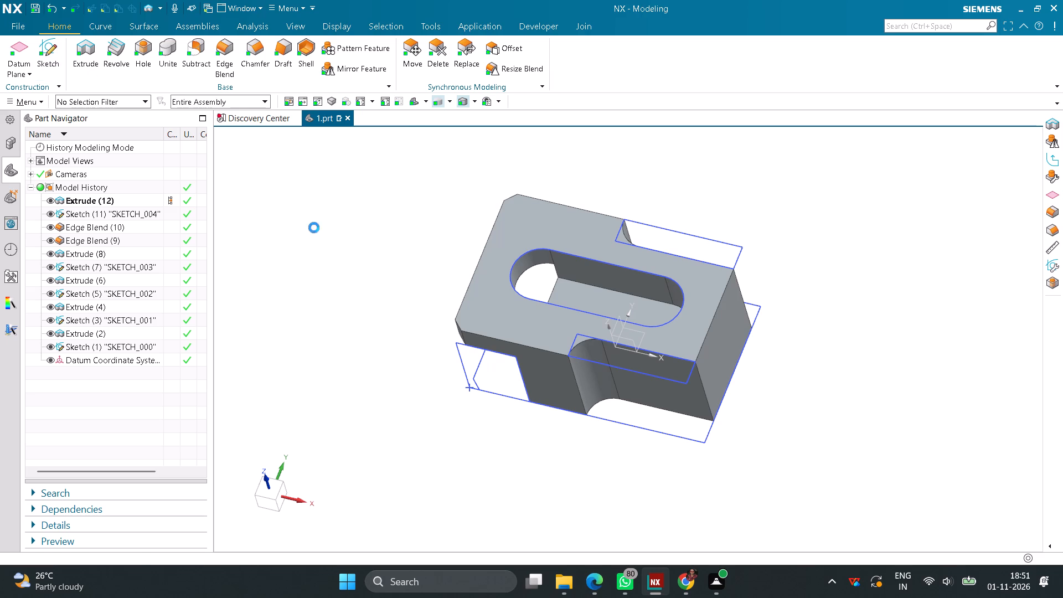
click(659, 314)
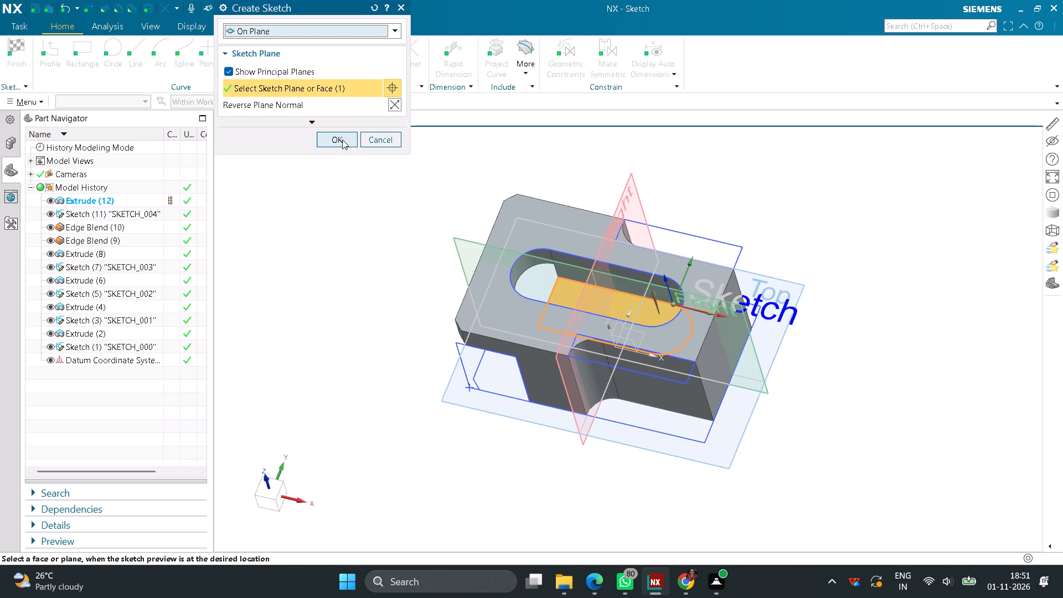
click(336, 137)
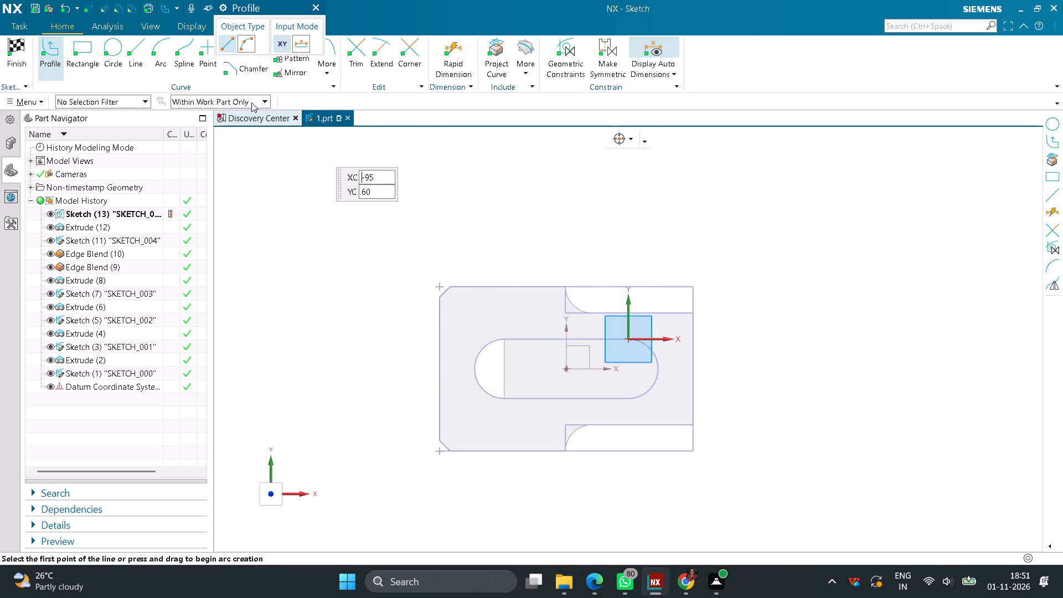
click(118, 49)
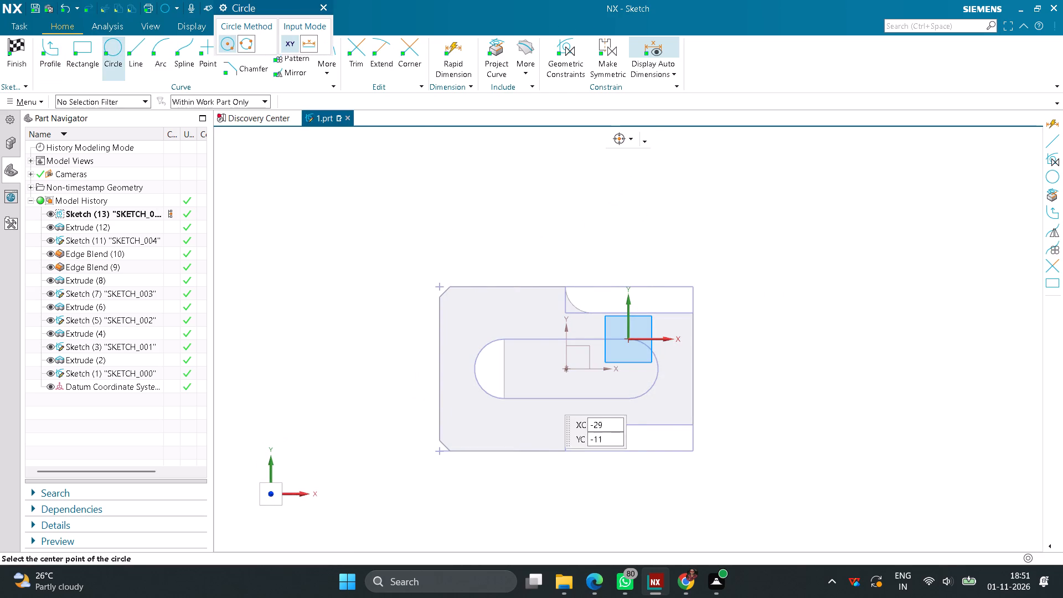
click(766, 266)
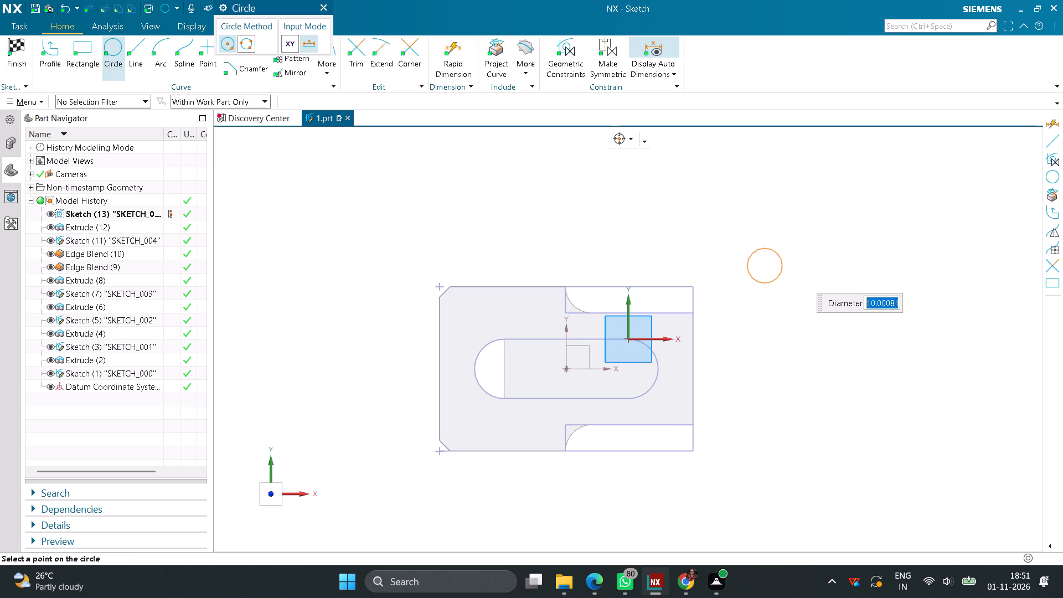
key(8)
key(Return)
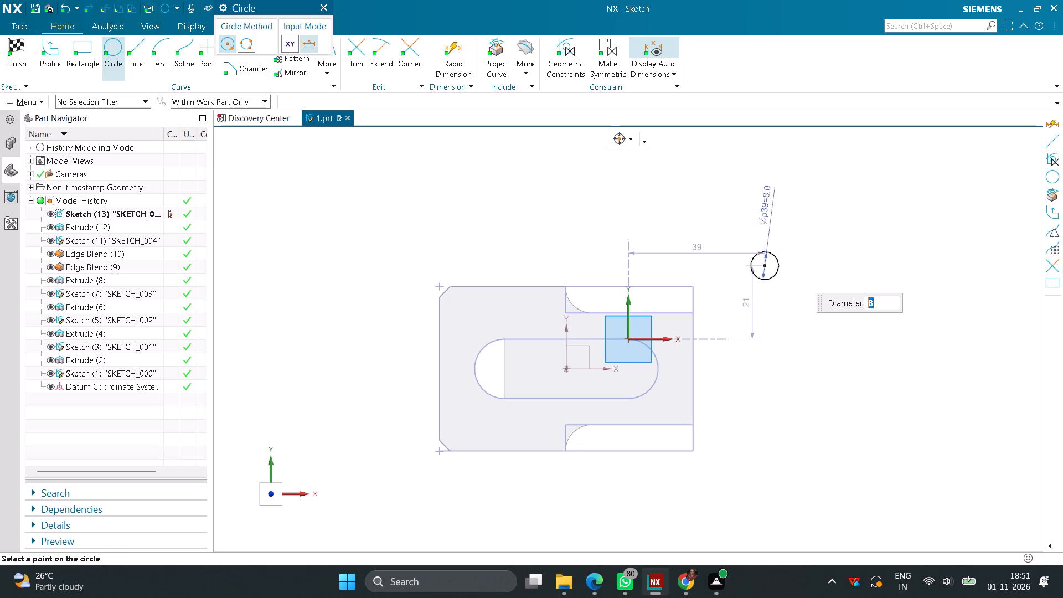
Constrain the circle concentric with the slot's rounded end on the +X side and finish the sketch.
click(561, 65)
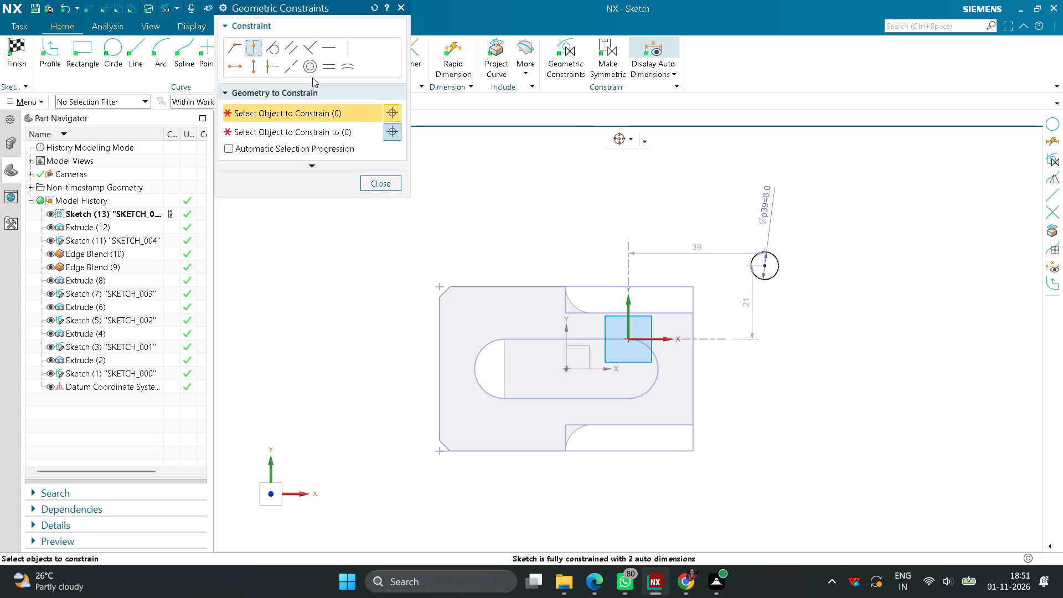
click(309, 74)
click(773, 277)
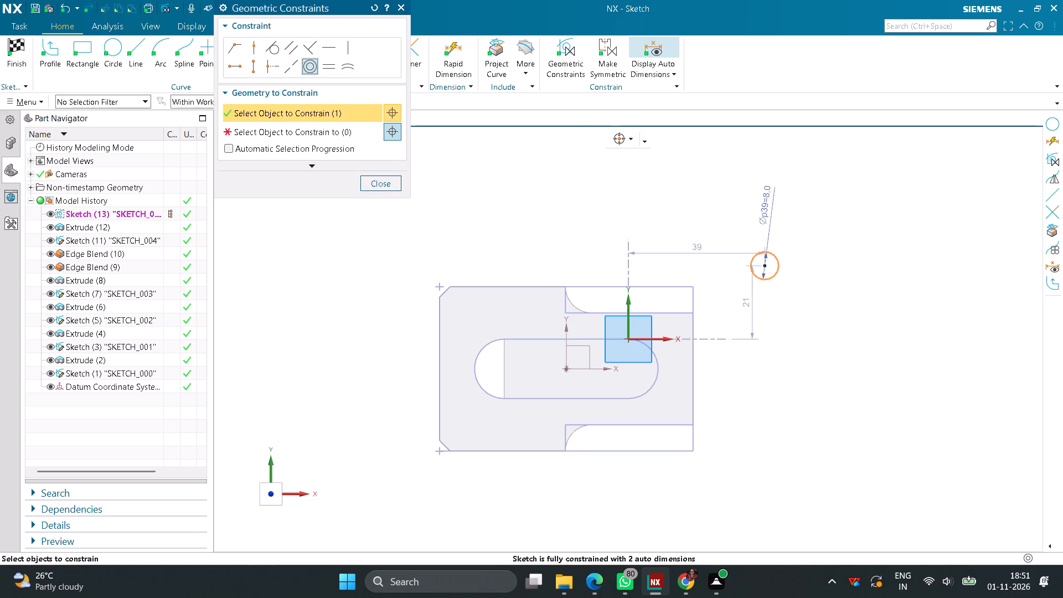
click(278, 137)
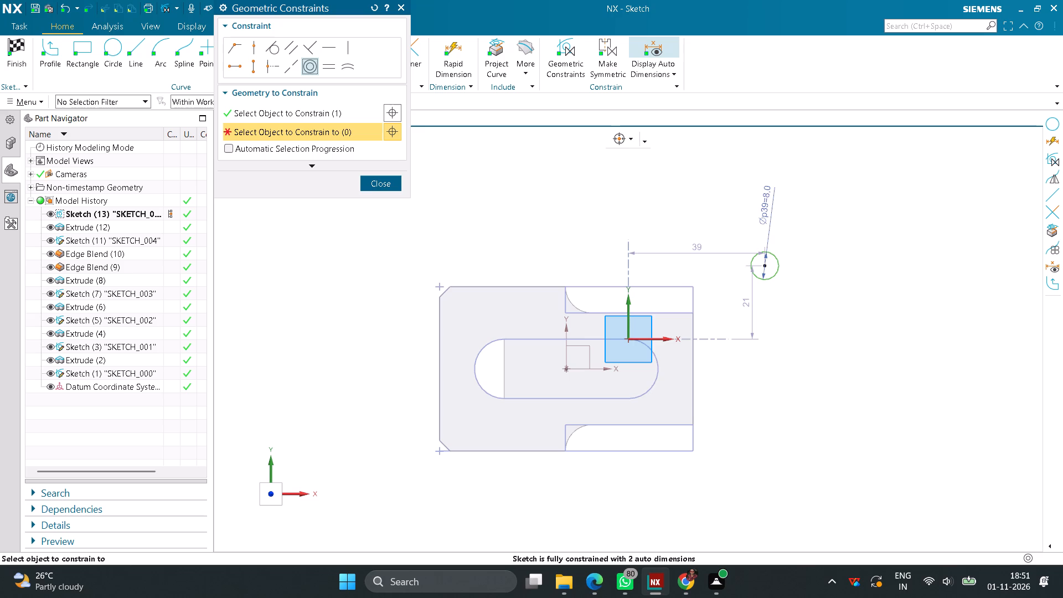
click(656, 365)
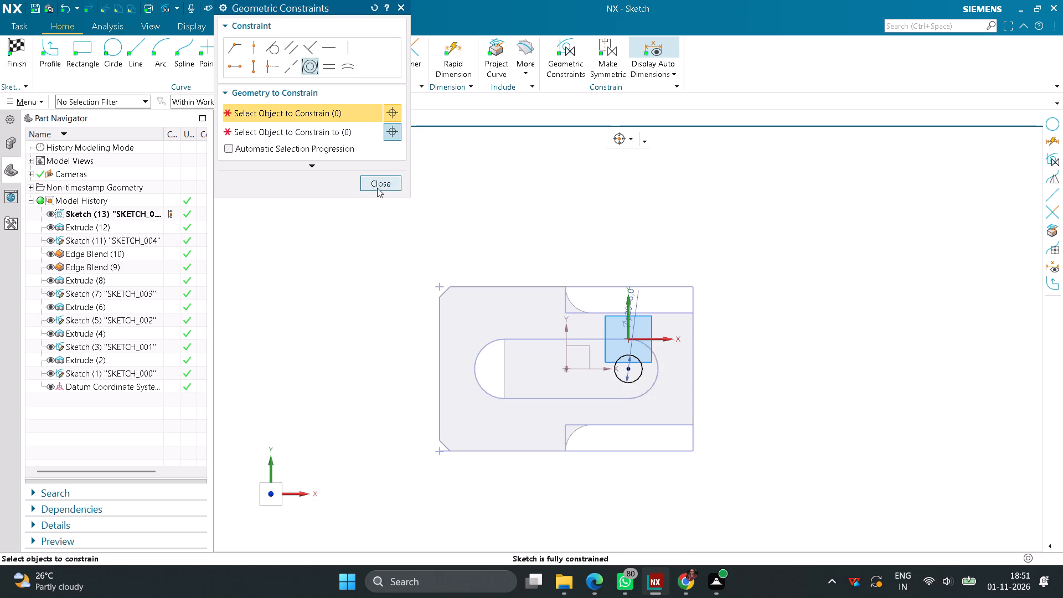
click(377, 188)
click(16, 44)
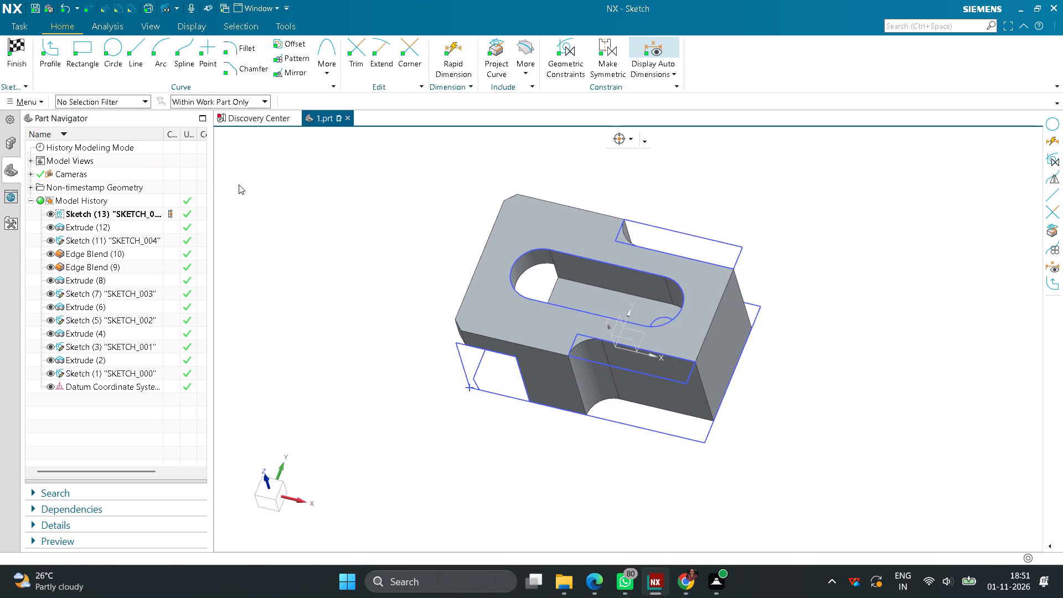
Extrude the 8 mm circle in the reversed direction with a Through All end limit to cut a hole.
click(92, 61)
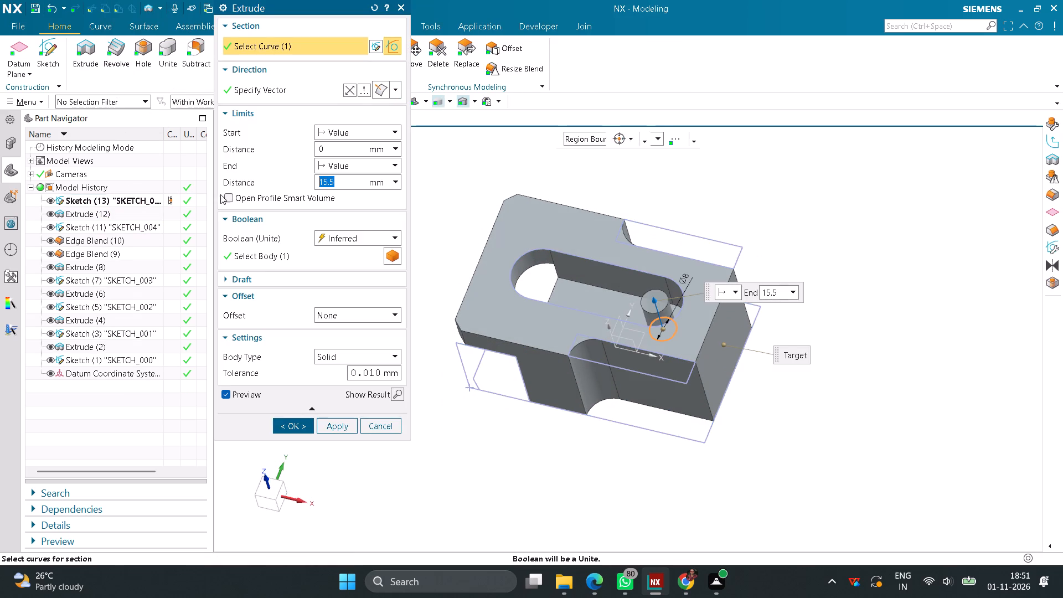
click(347, 92)
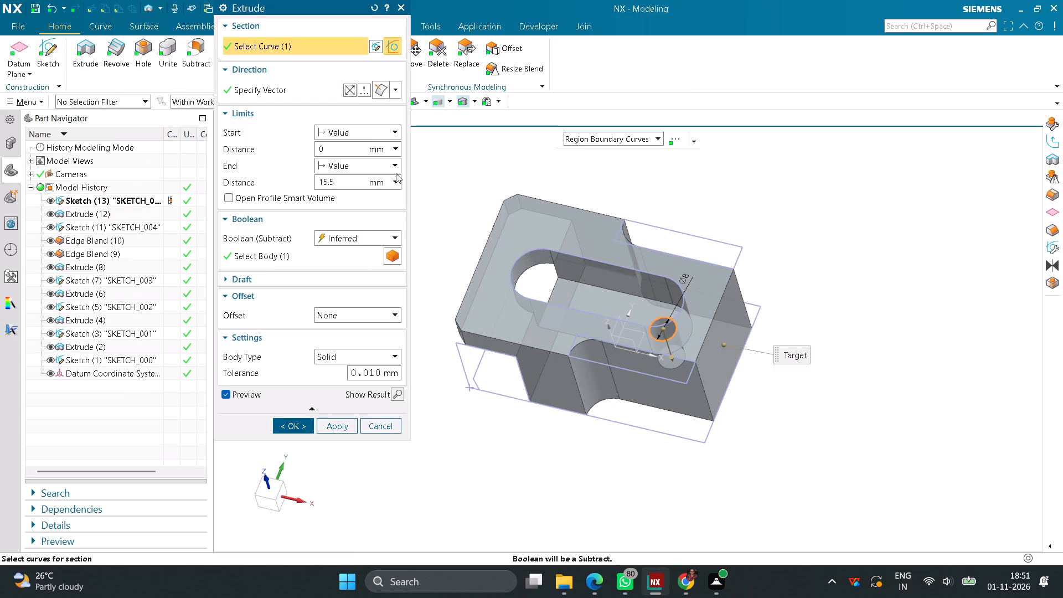
click(385, 167)
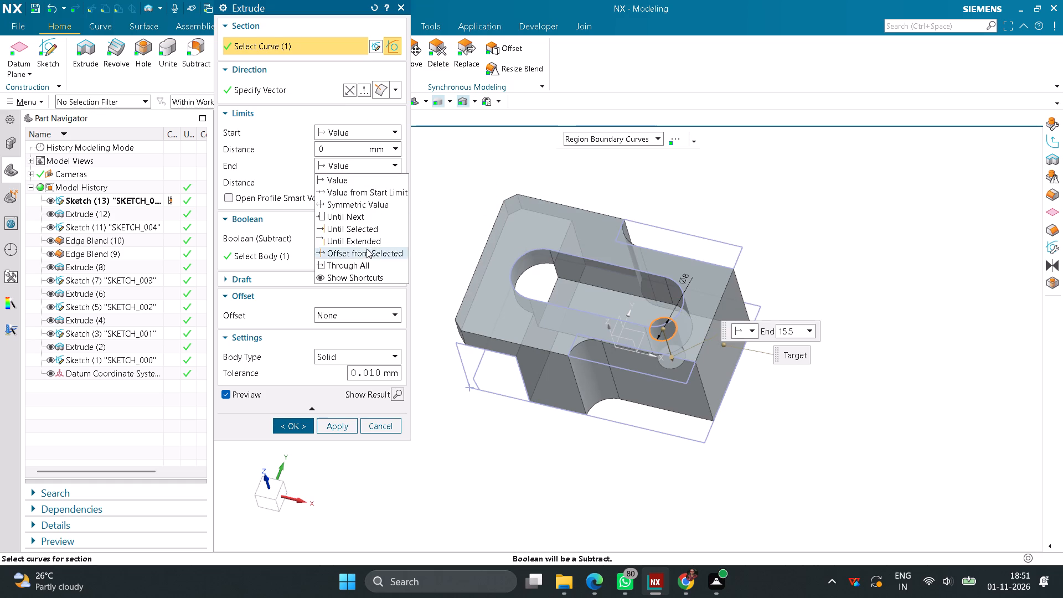
click(355, 266)
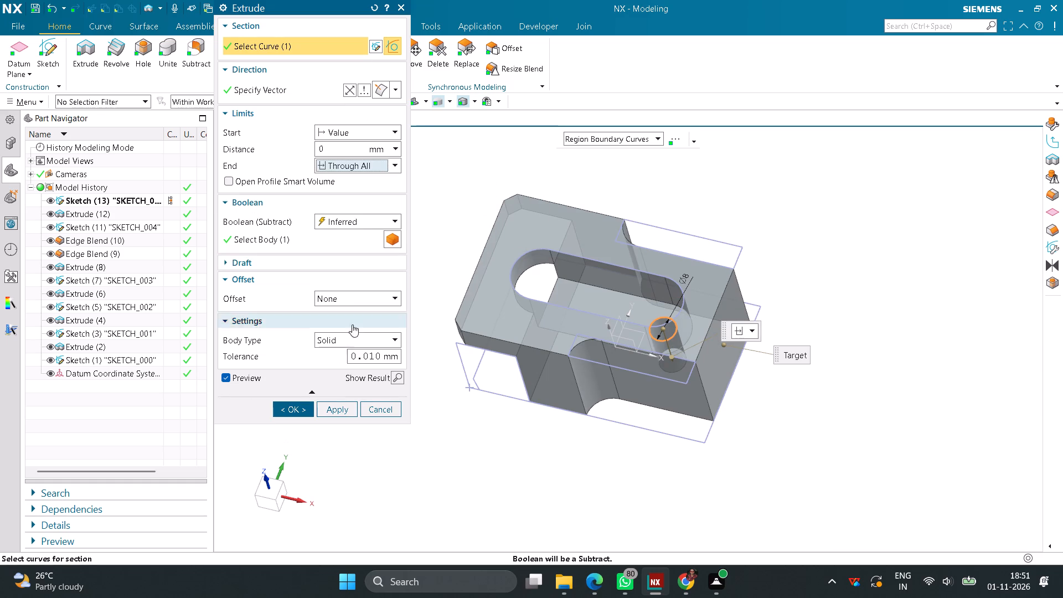
click(291, 408)
middle_drag(374, 455, 384, 400)
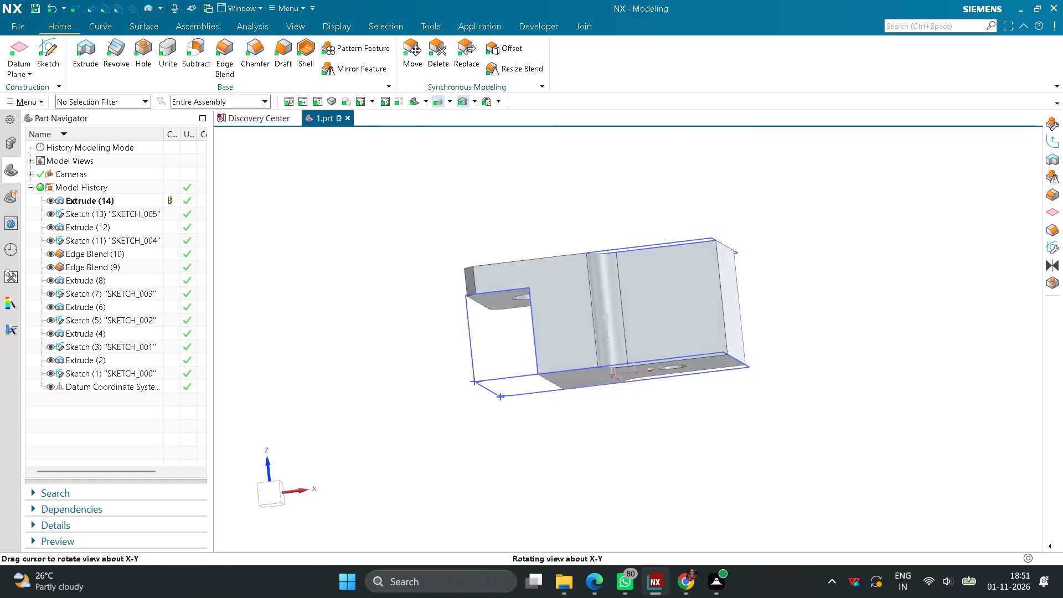
middle_drag(384, 400, 386, 435)
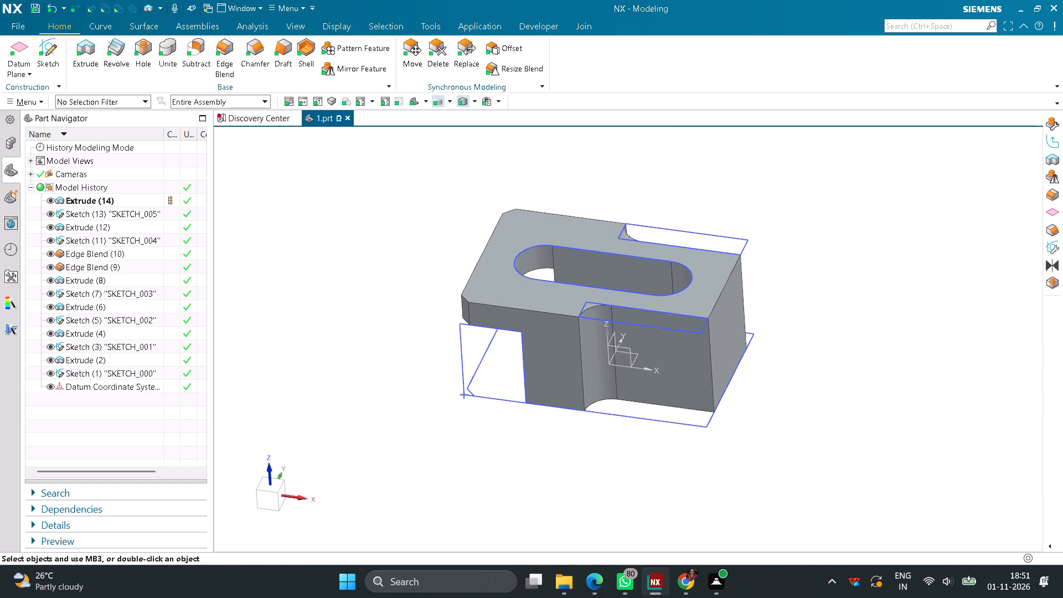
Save the part file.
click(11, 23)
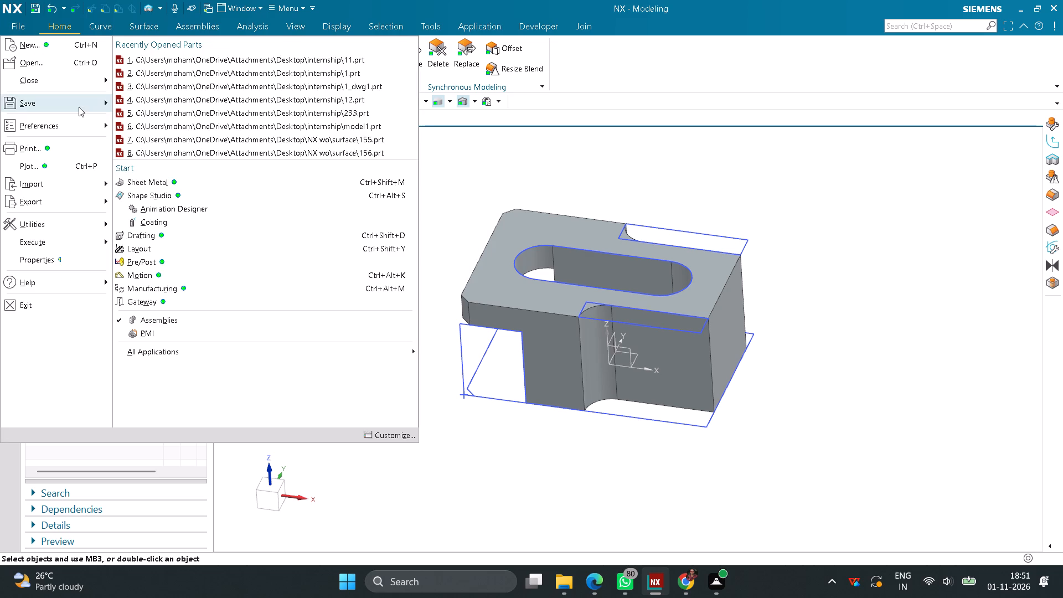
click(79, 107)
click(163, 53)
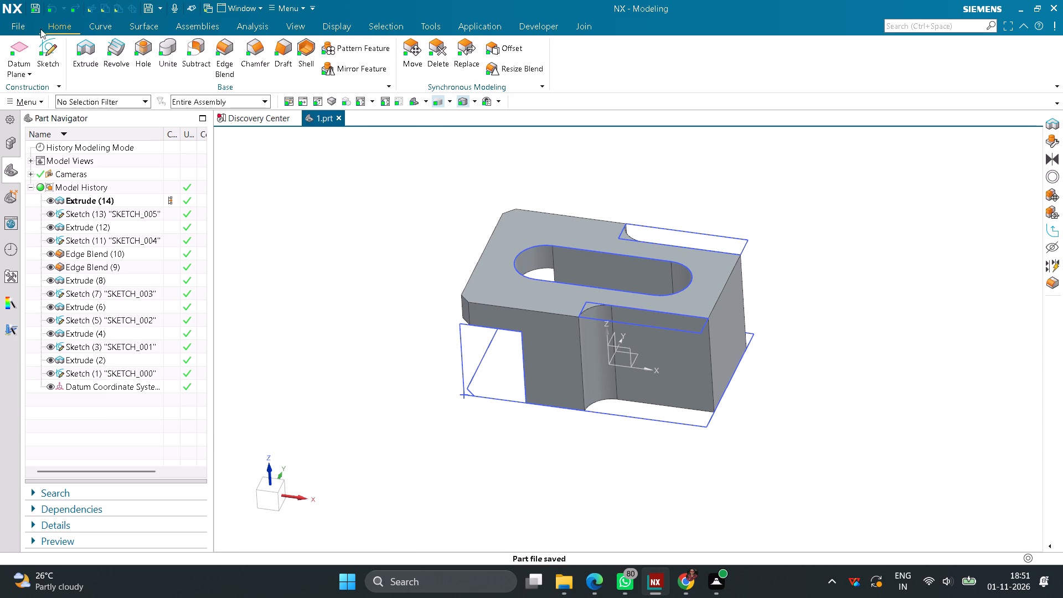
Save a copy of the part in IGES format.
click(22, 25)
click(50, 105)
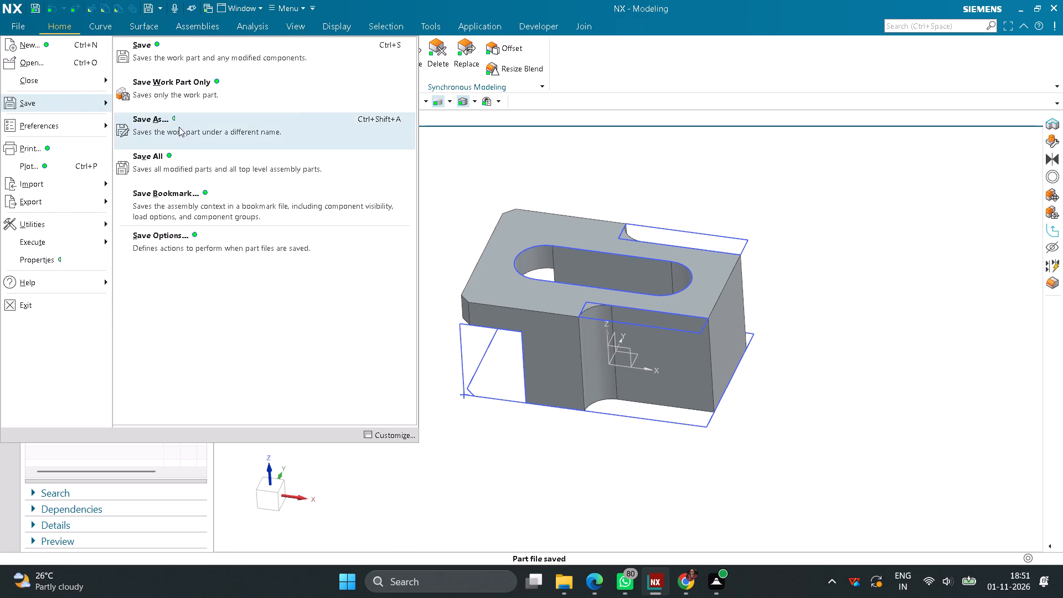
click(179, 127)
click(730, 416)
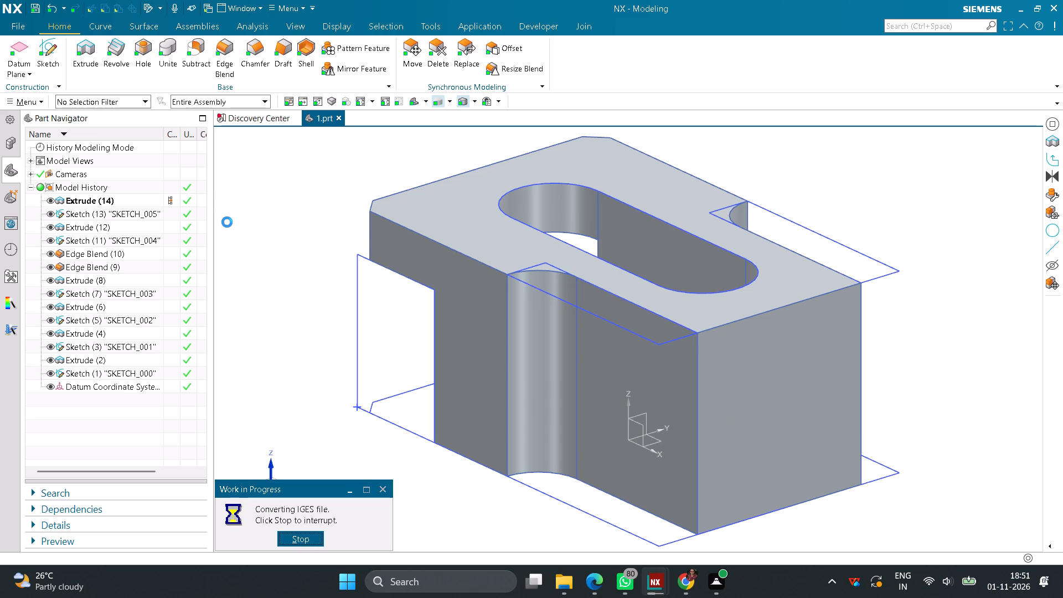
Create an A3-size drawing of part 1 as 1_dwg1.prt, leaving the title block's cell values empty.
click(12, 23)
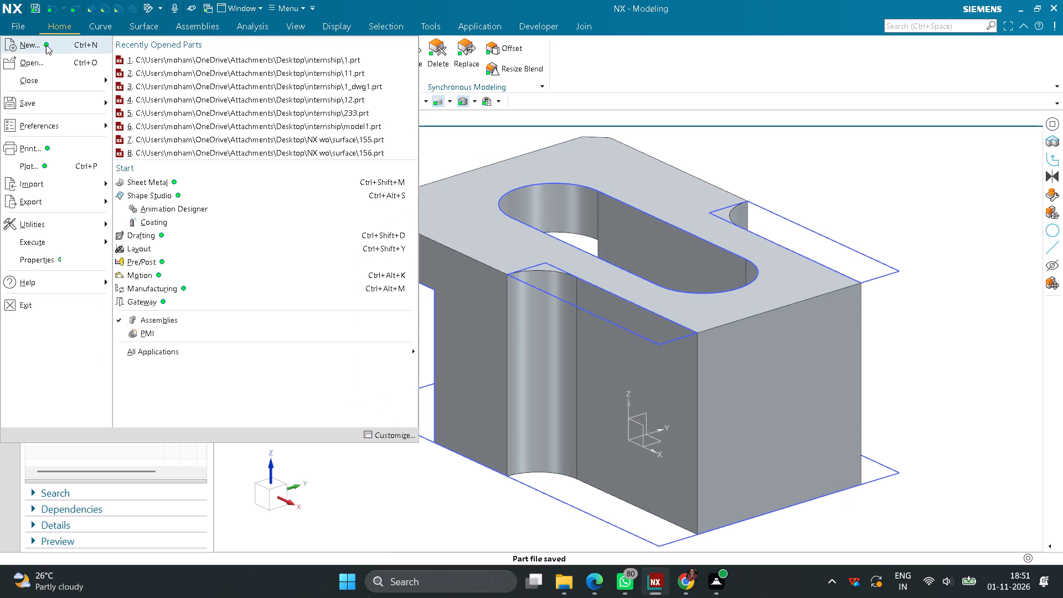
click(46, 46)
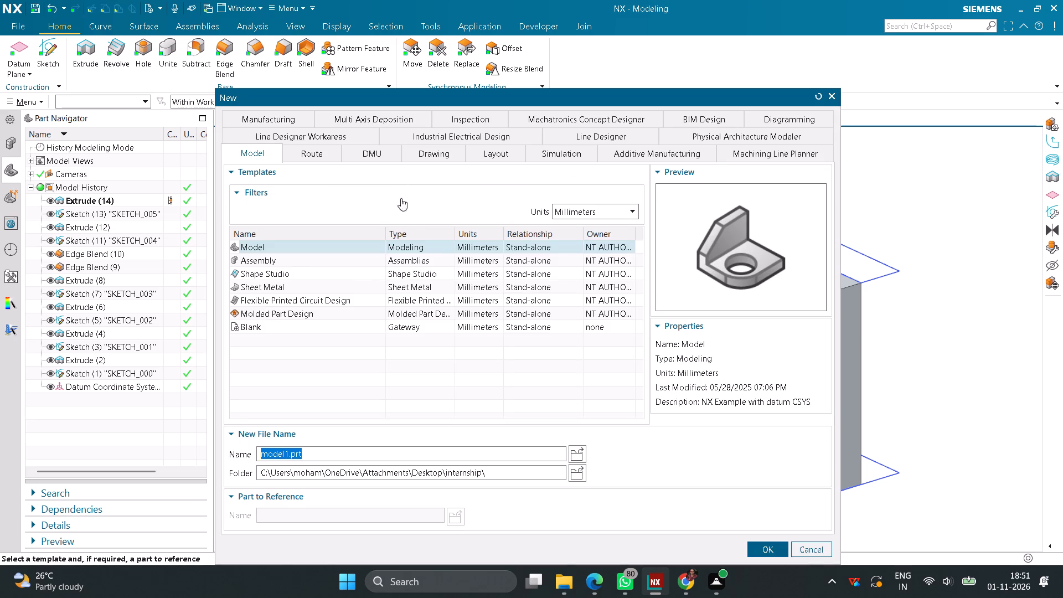
click(420, 157)
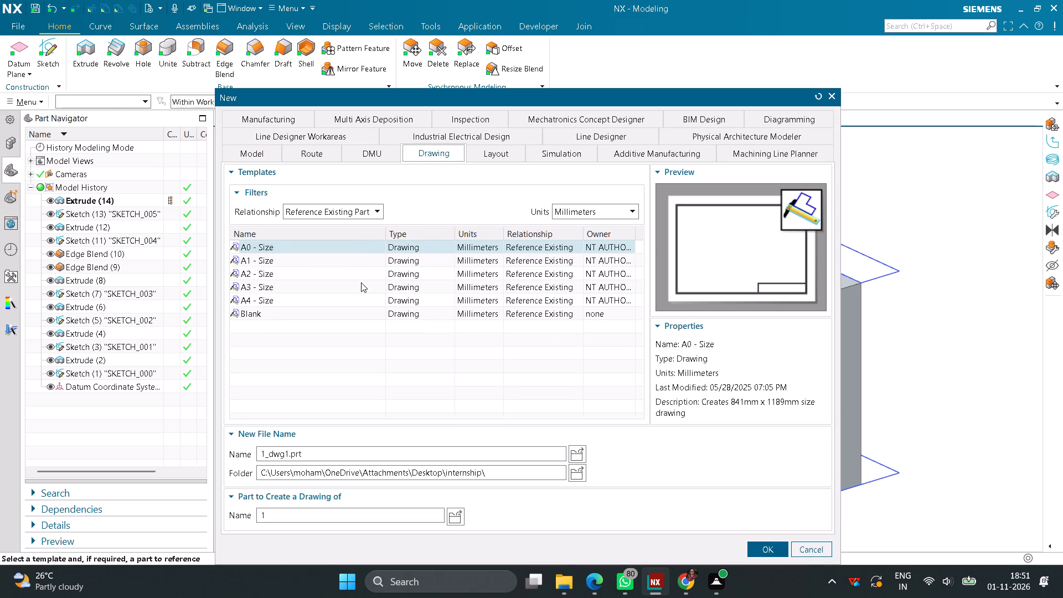
click(275, 287)
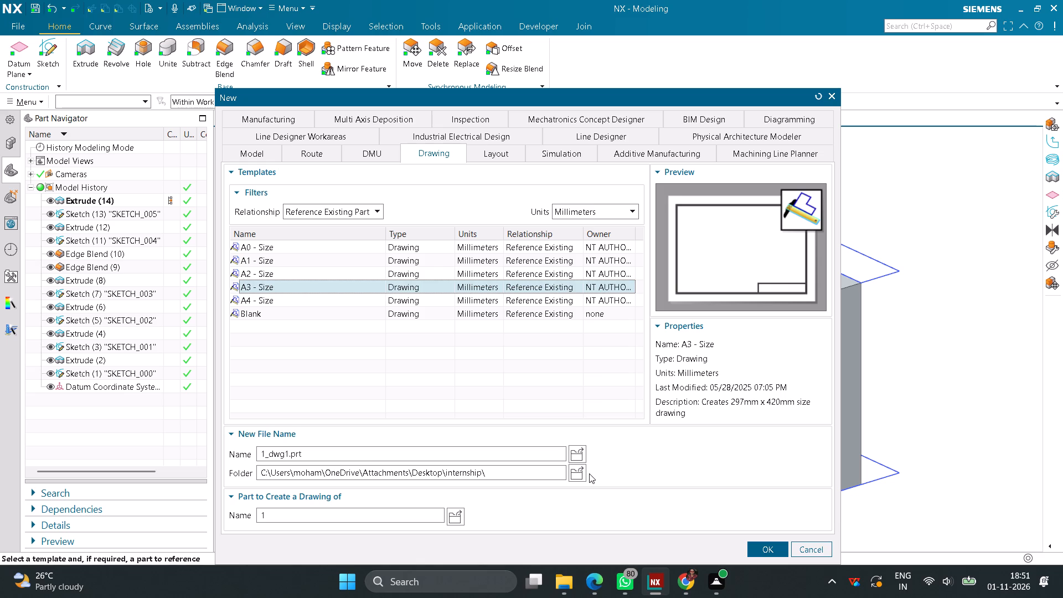
click(758, 553)
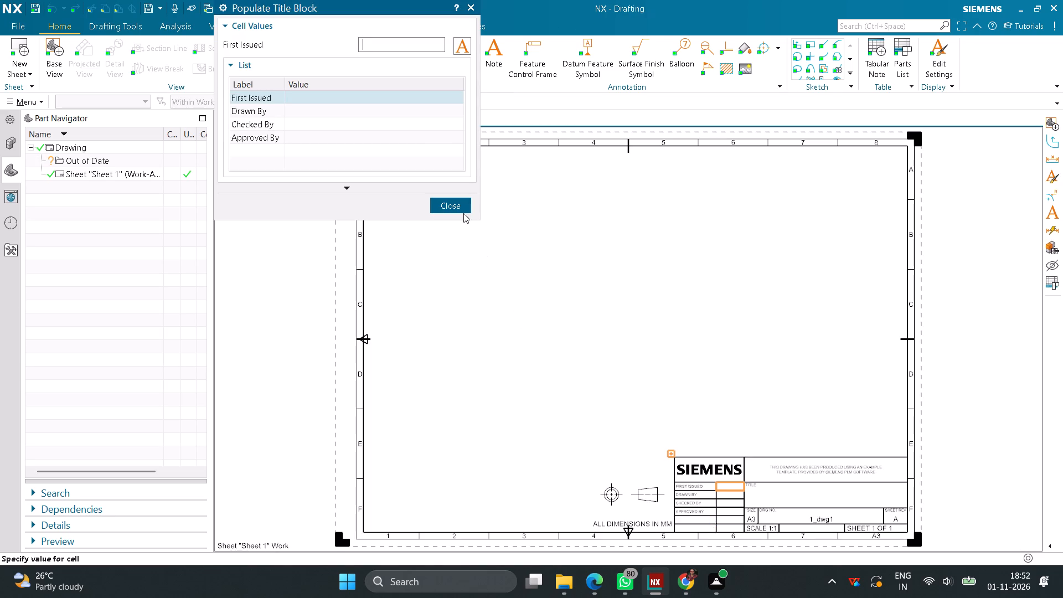
click(456, 207)
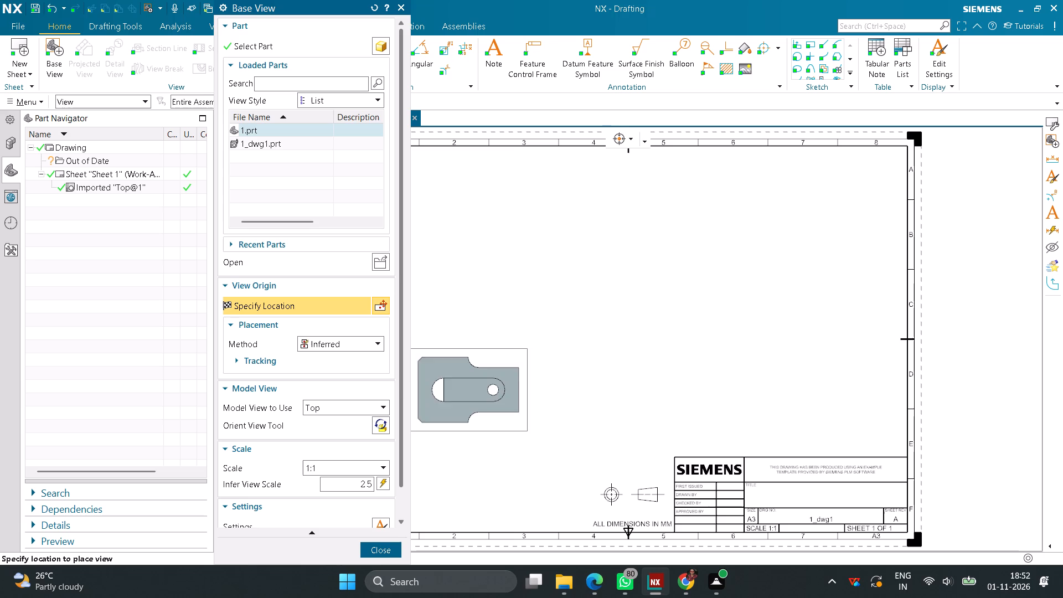
Place a Front base view on the sheet, with a projected top view above it and a projected side view beside it.
click(383, 406)
click(330, 438)
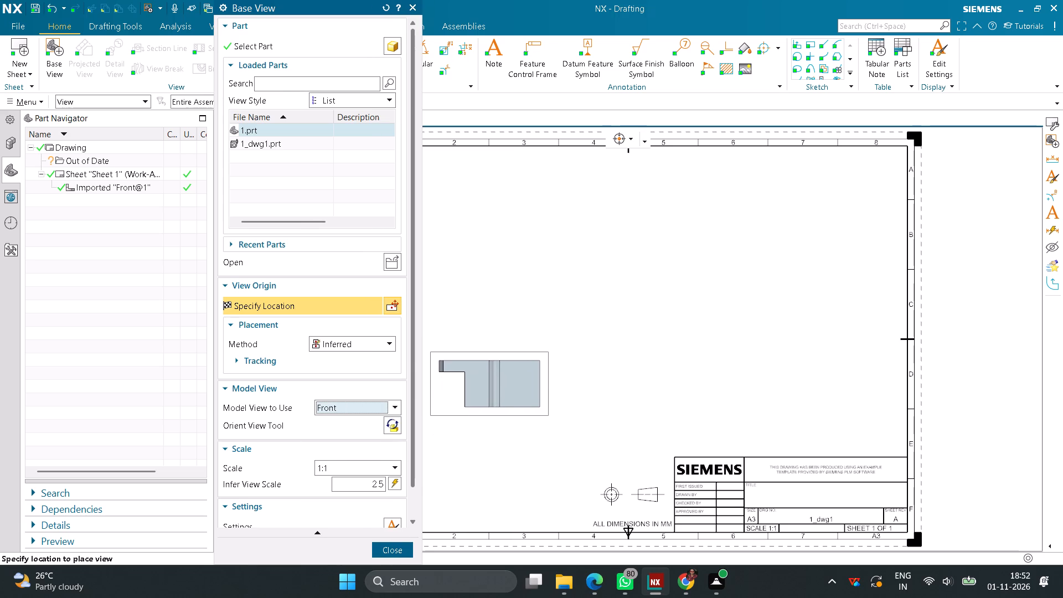
click(488, 384)
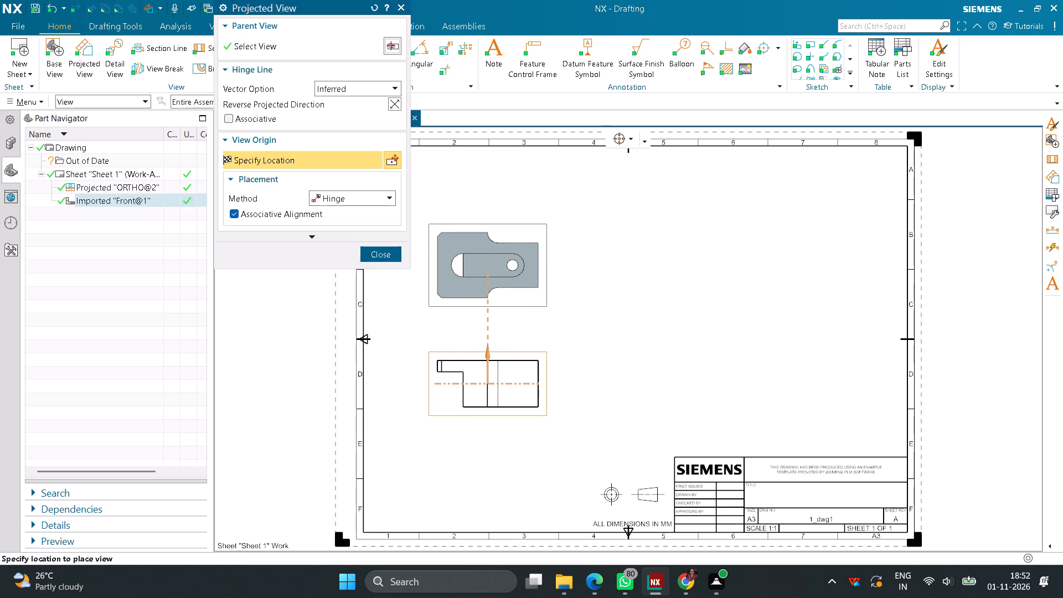
click(490, 260)
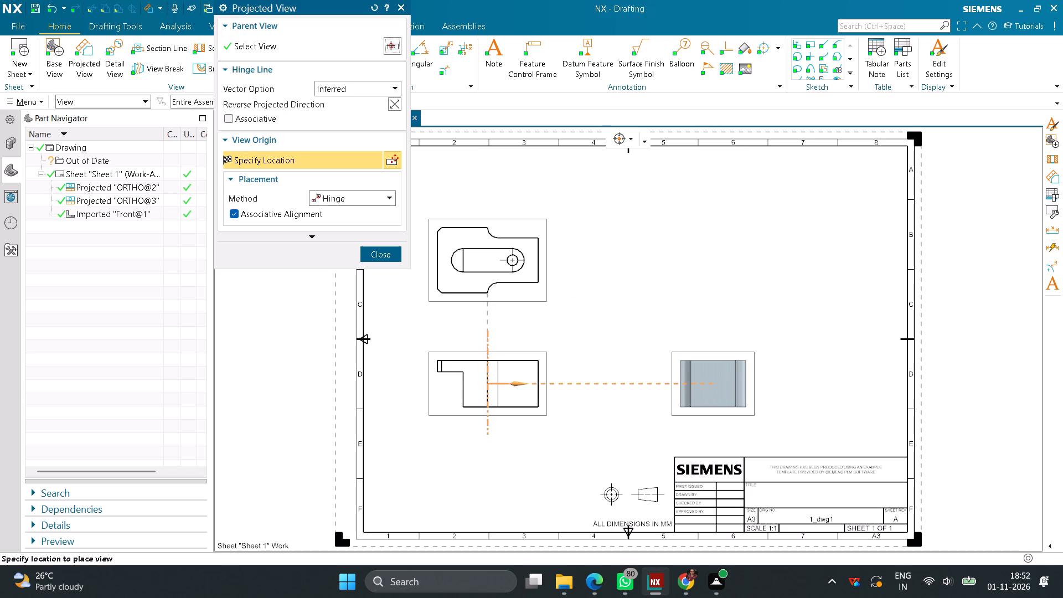
click(713, 369)
middle_click(599, 311)
scroll(599, 311, up, 1)
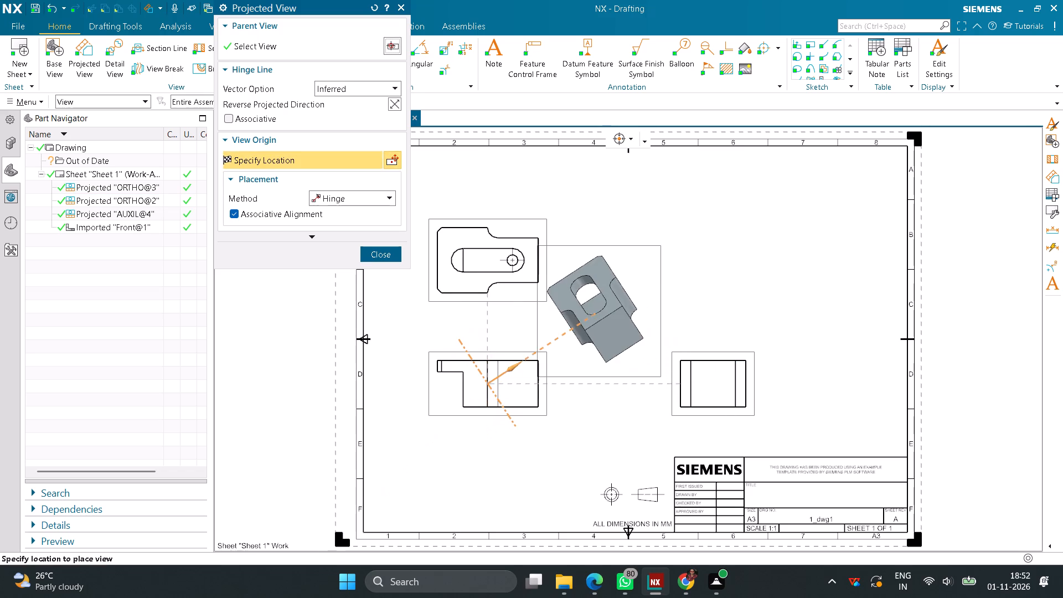
Place an Isometric base view in the sheet's upper area, above the projected side view.
click(51, 46)
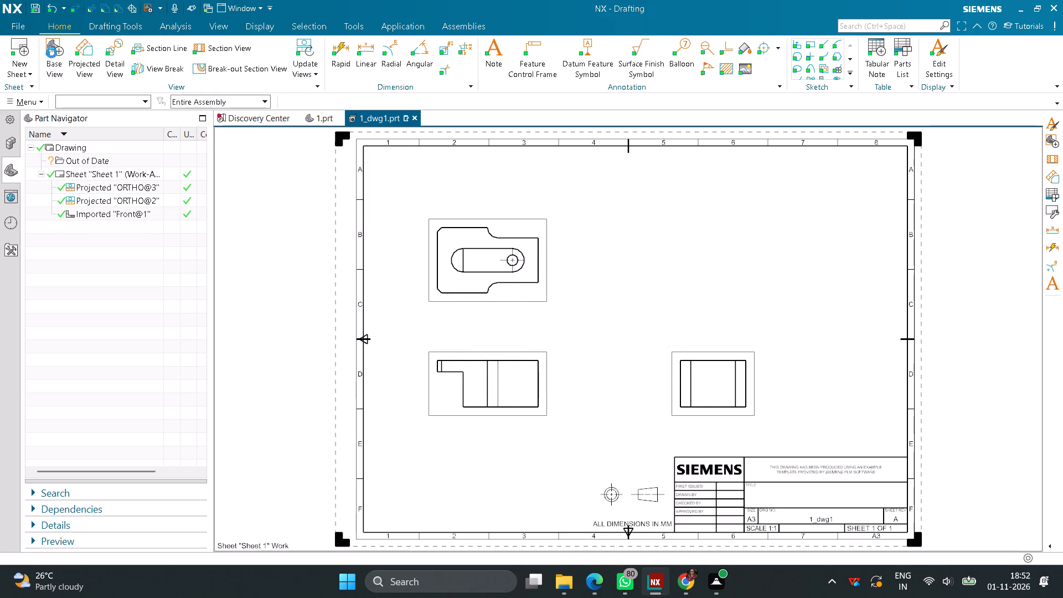
click(385, 426)
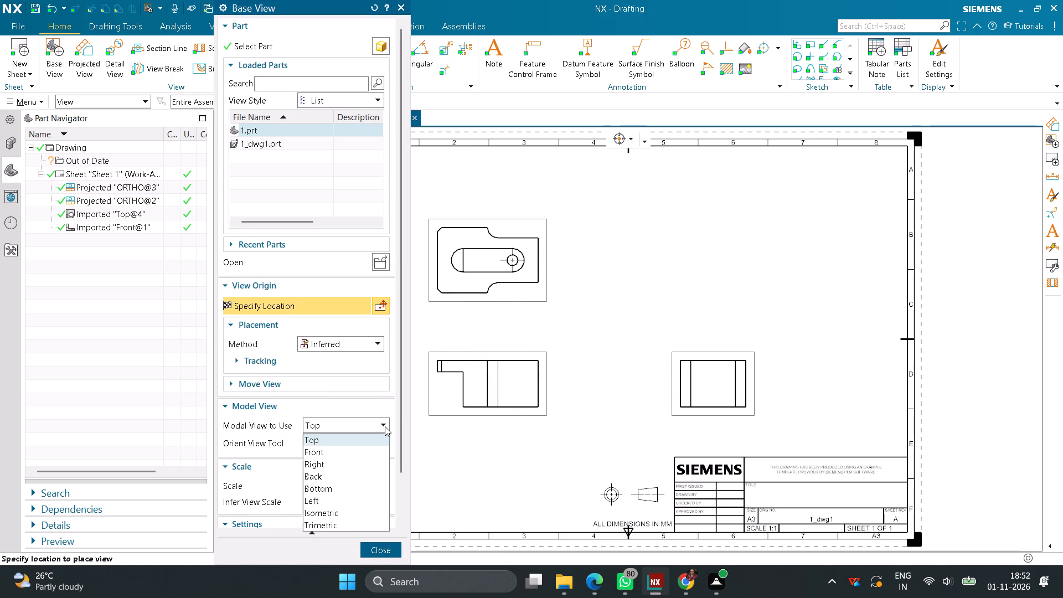
click(344, 517)
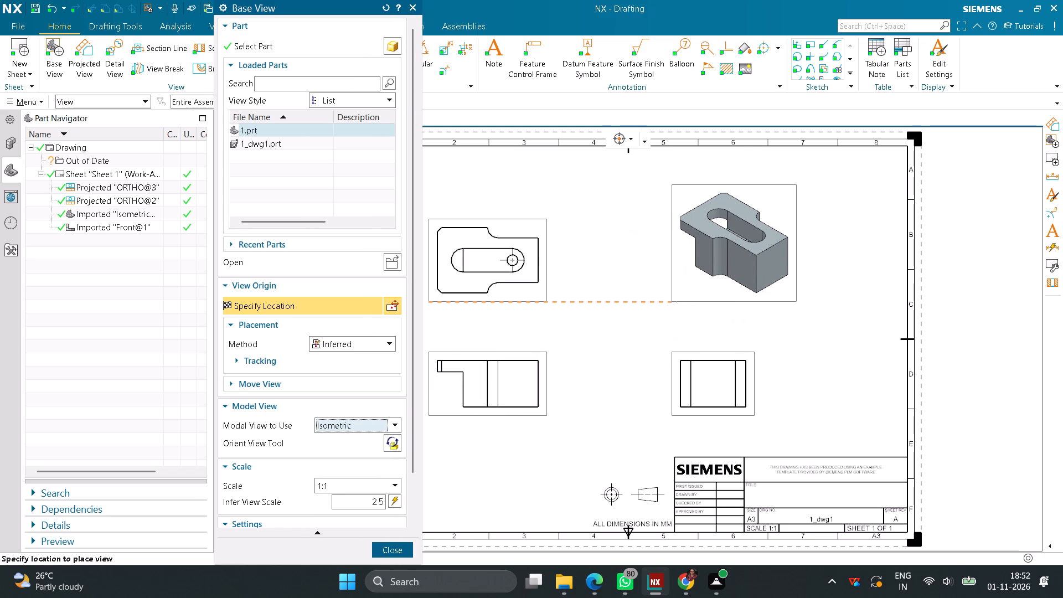
click(746, 234)
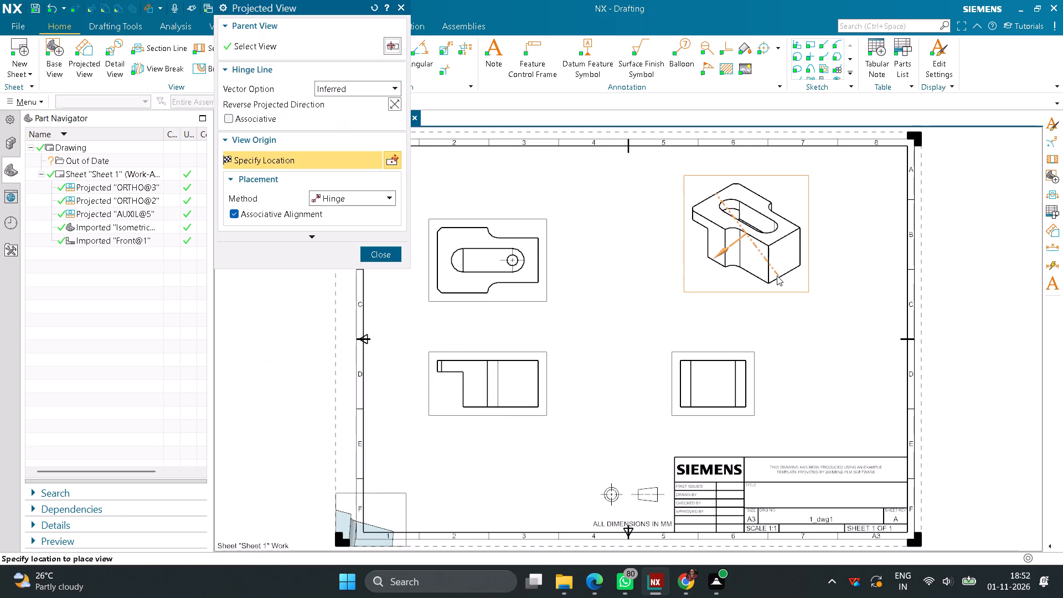
Set the isometric view's rendering style to Fully Shaded.
middle_click(804, 318)
right_click(791, 291)
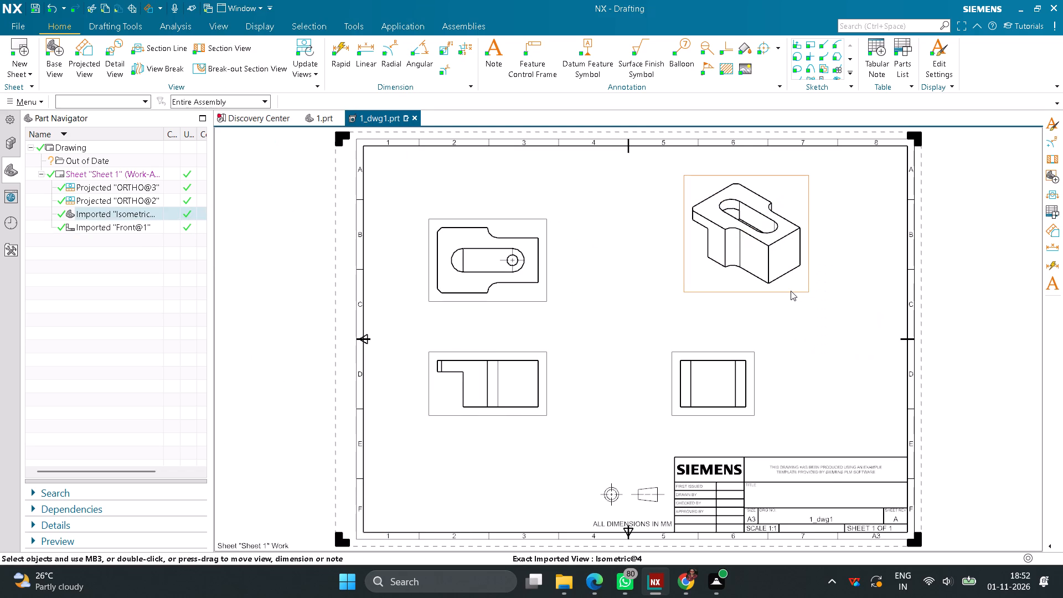
click(817, 316)
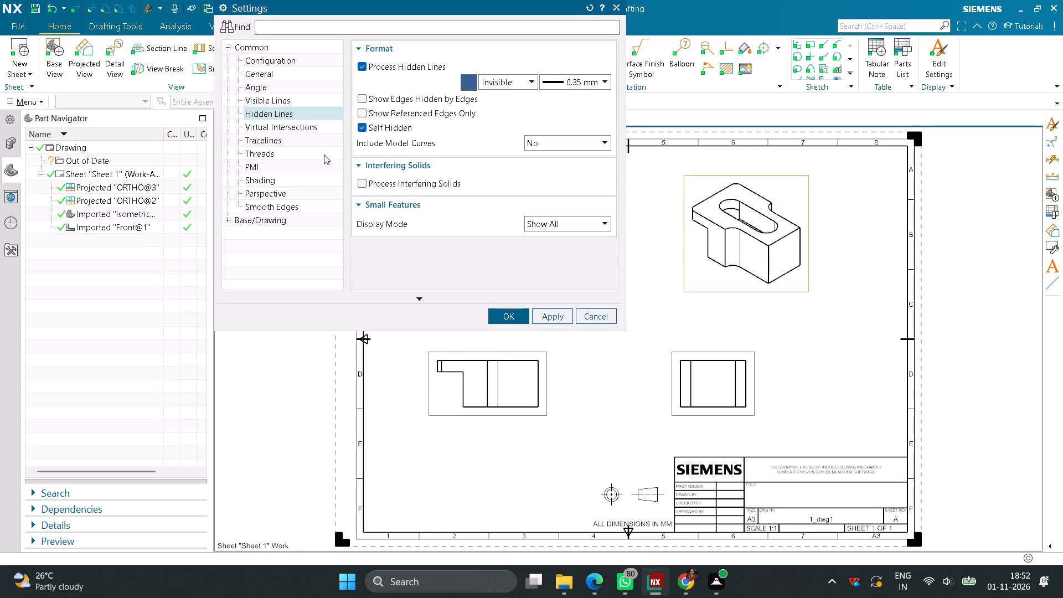
click(271, 180)
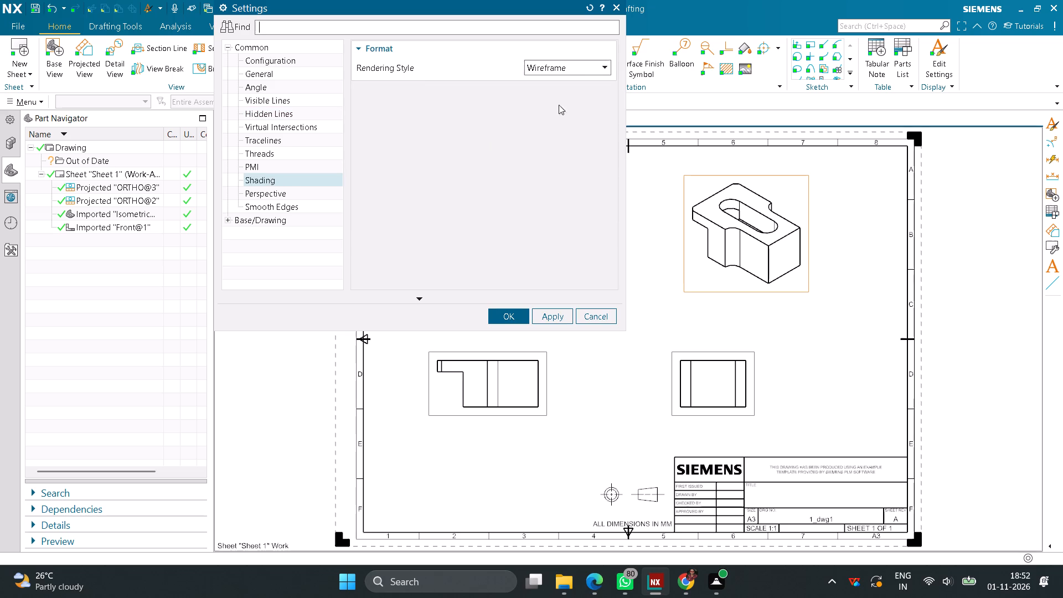
click(584, 67)
click(559, 79)
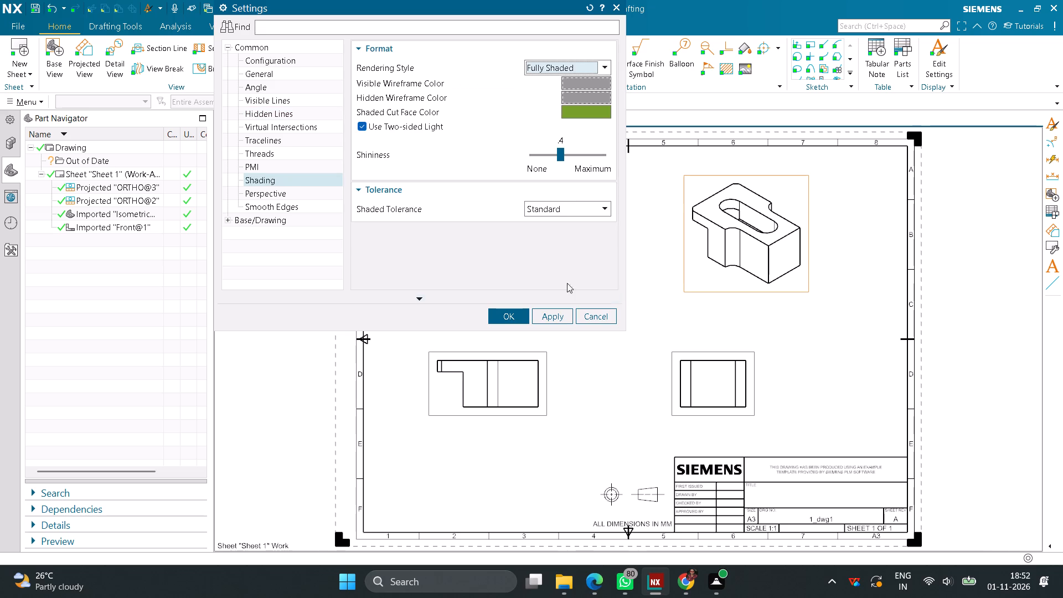
click(560, 315)
click(512, 318)
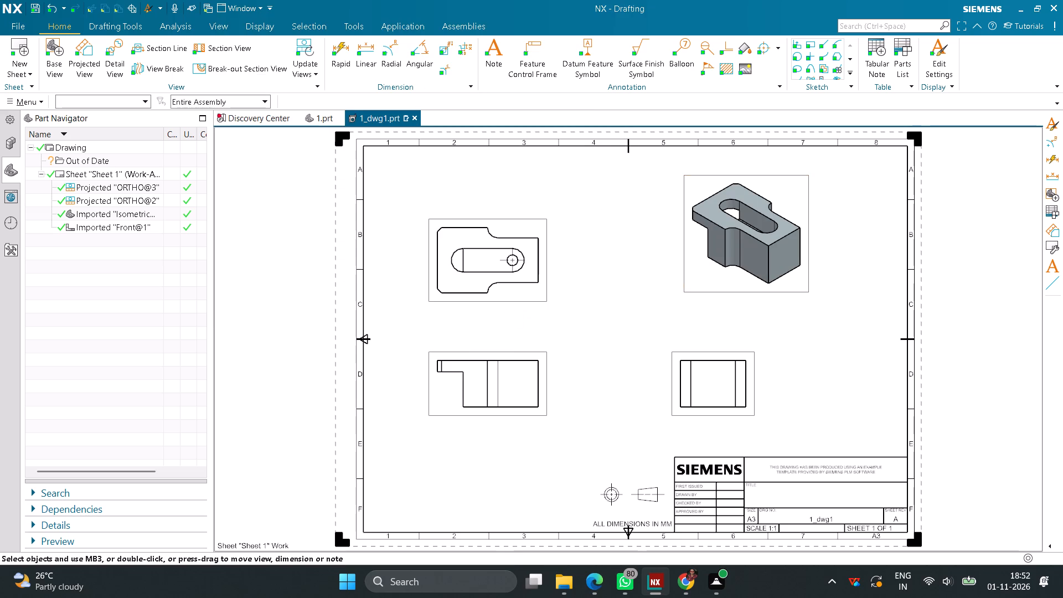
Set the front view's hidden lines to the Dashed line style.
right_click(547, 357)
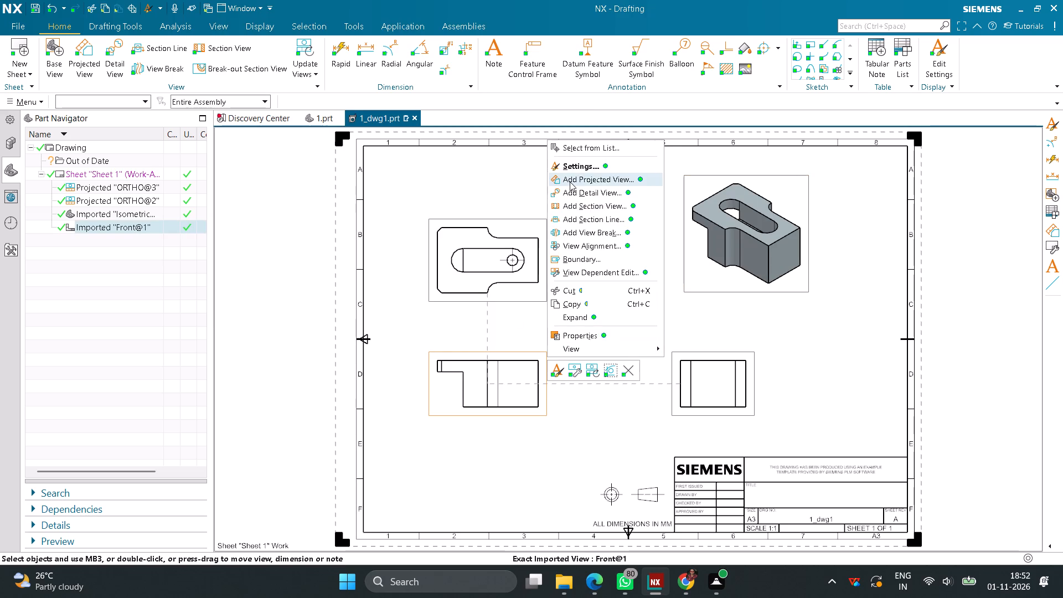
click(576, 172)
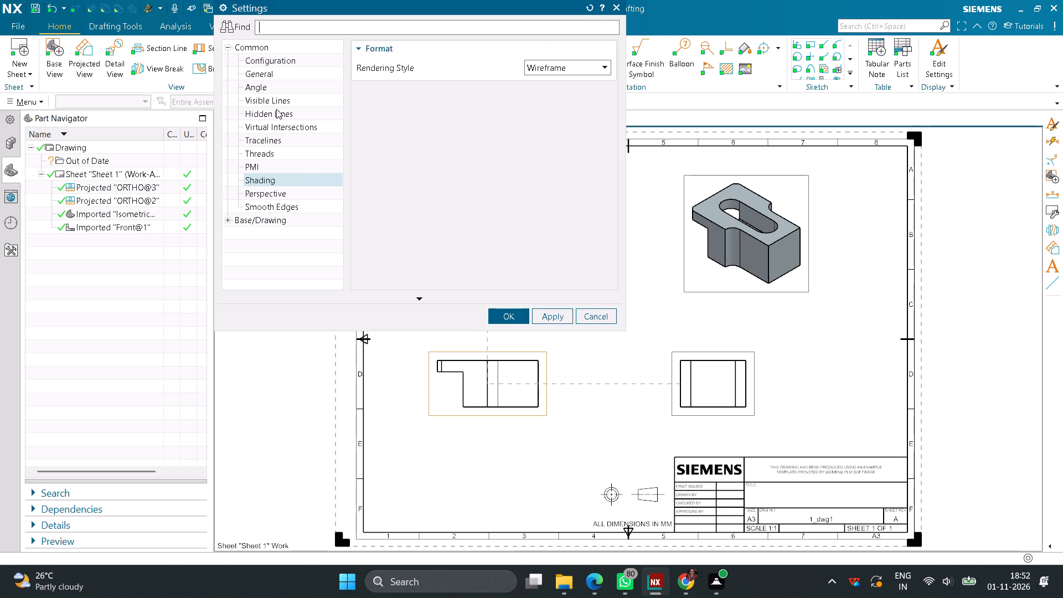
click(274, 109)
click(533, 79)
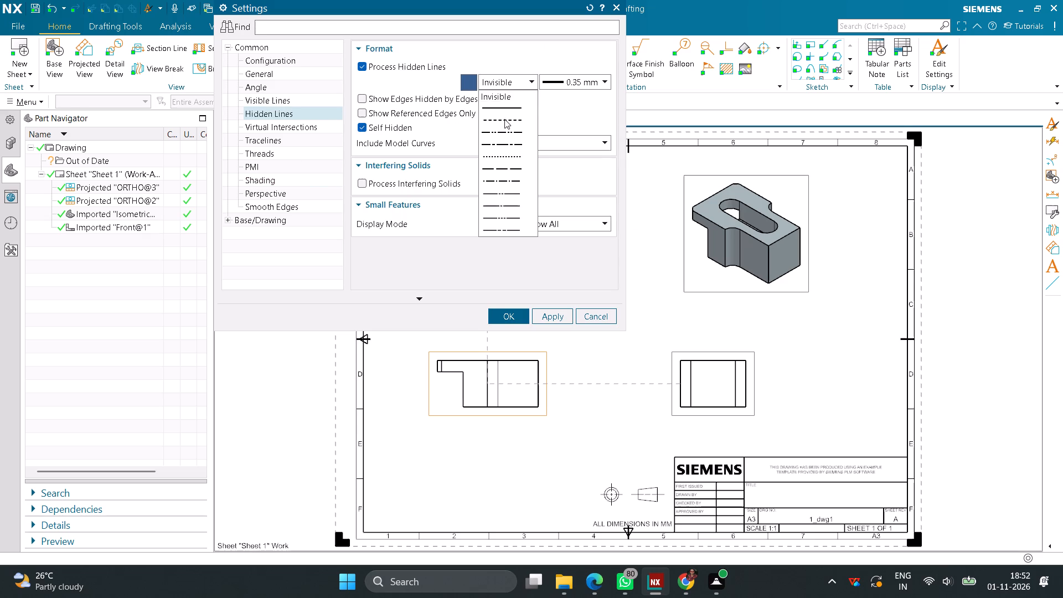
click(504, 119)
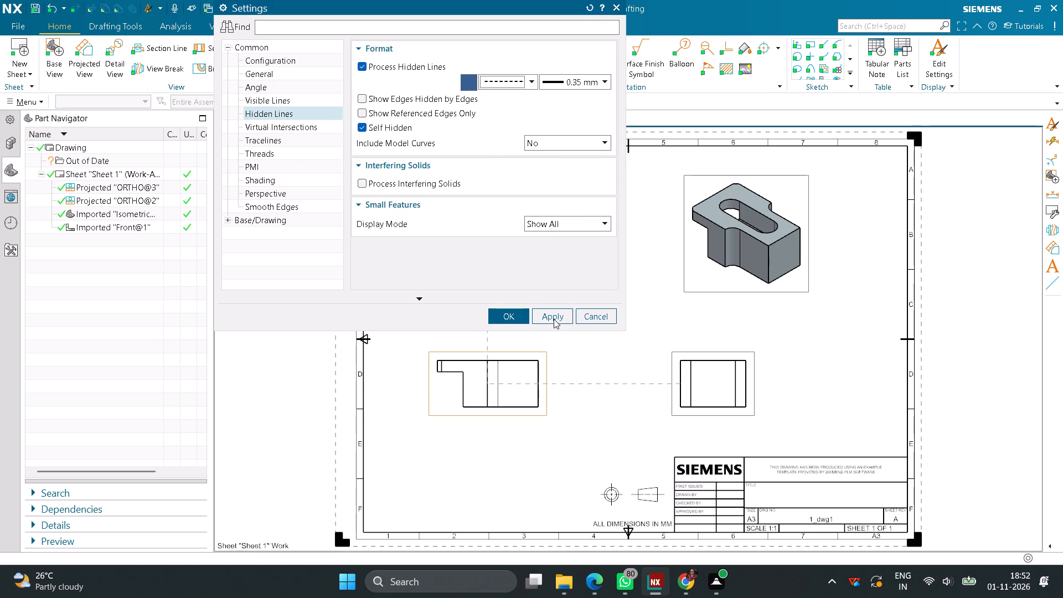
click(554, 319)
click(508, 318)
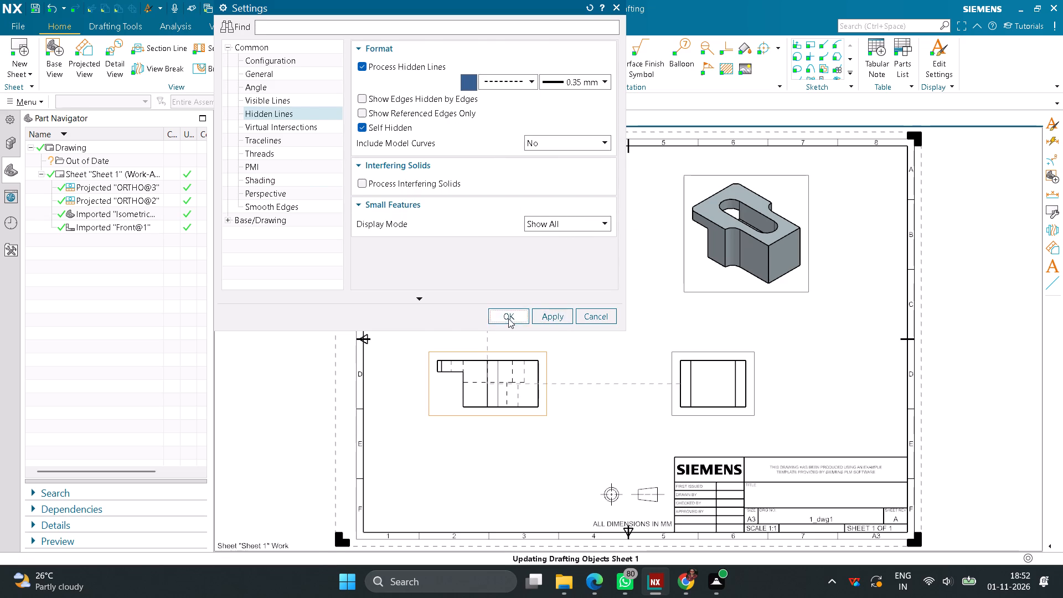
Set the projected top view's hidden lines to the Dashed line style.
right_click(549, 277)
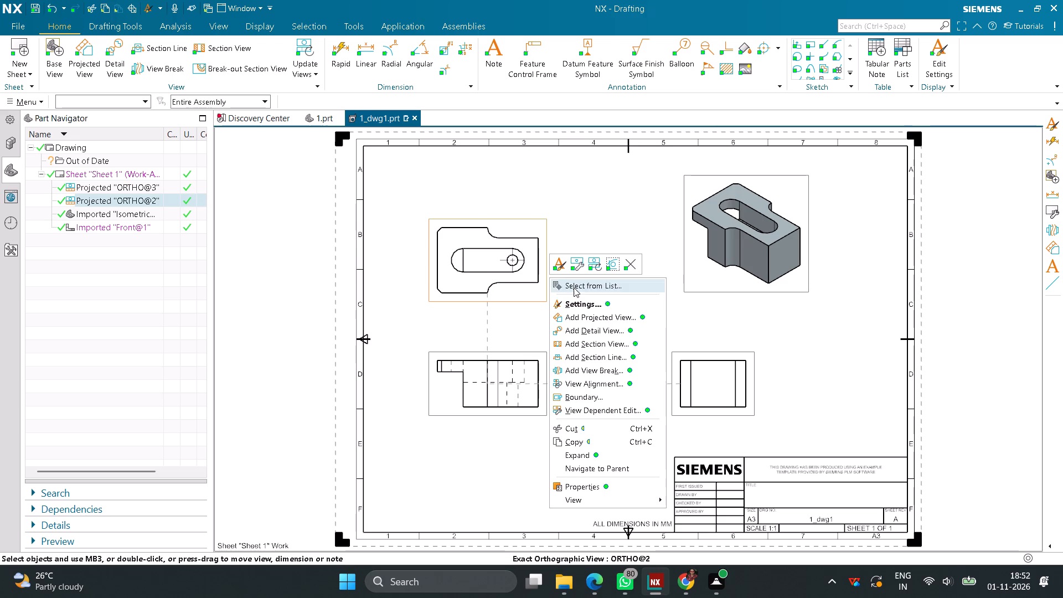
click(571, 302)
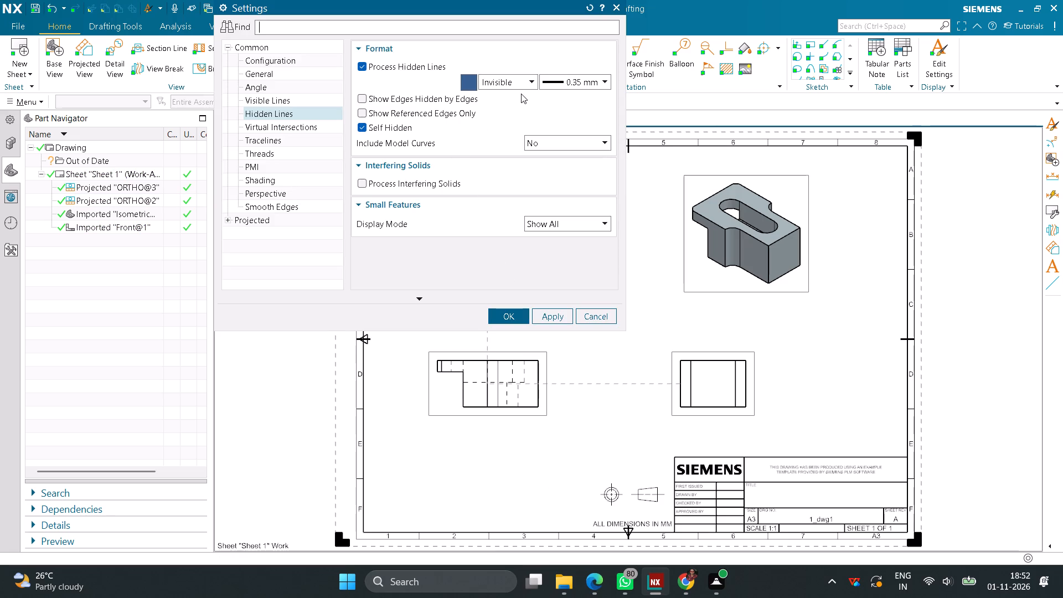
click(528, 84)
click(508, 123)
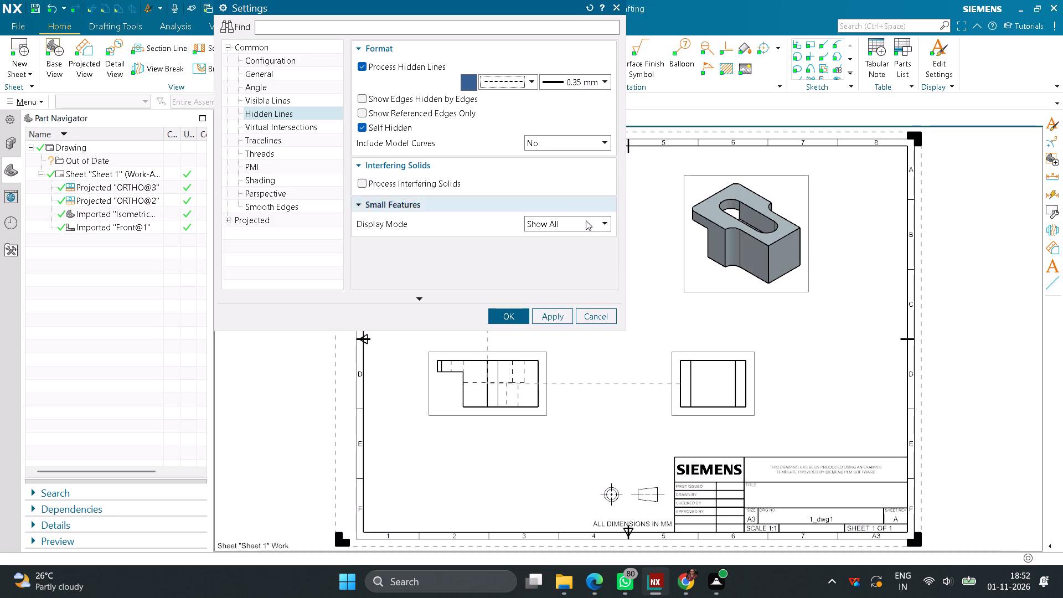
click(560, 315)
click(520, 316)
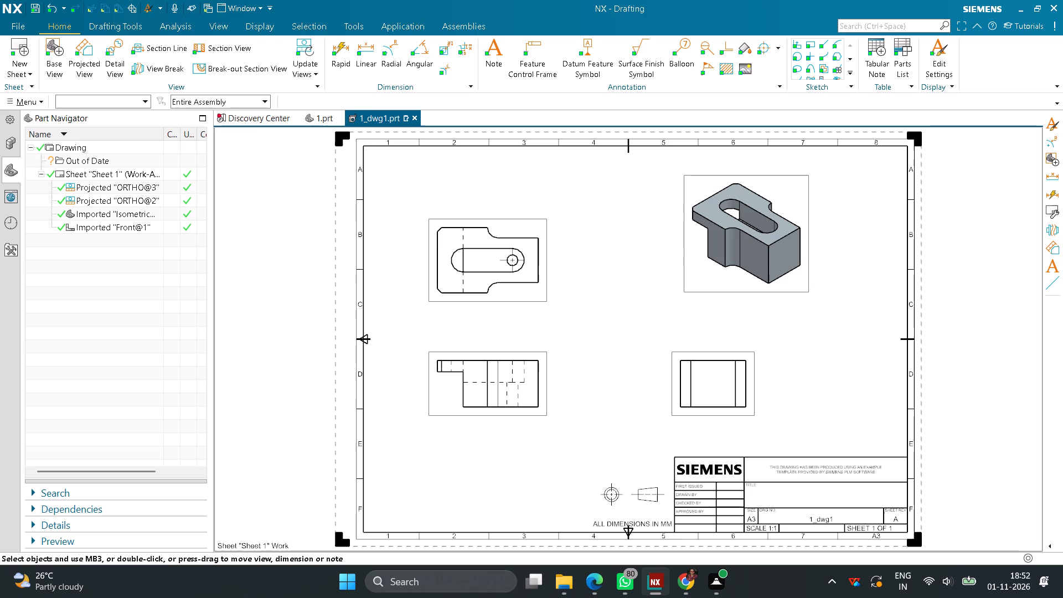
Set the projected side view's hidden lines to the Dashed line style.
right_click(711, 352)
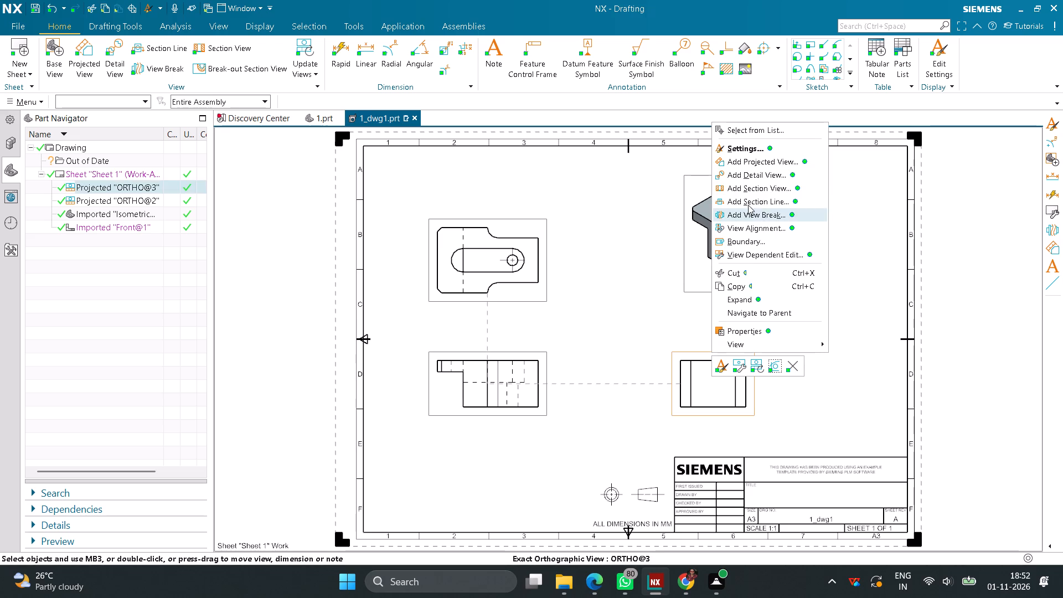
click(744, 148)
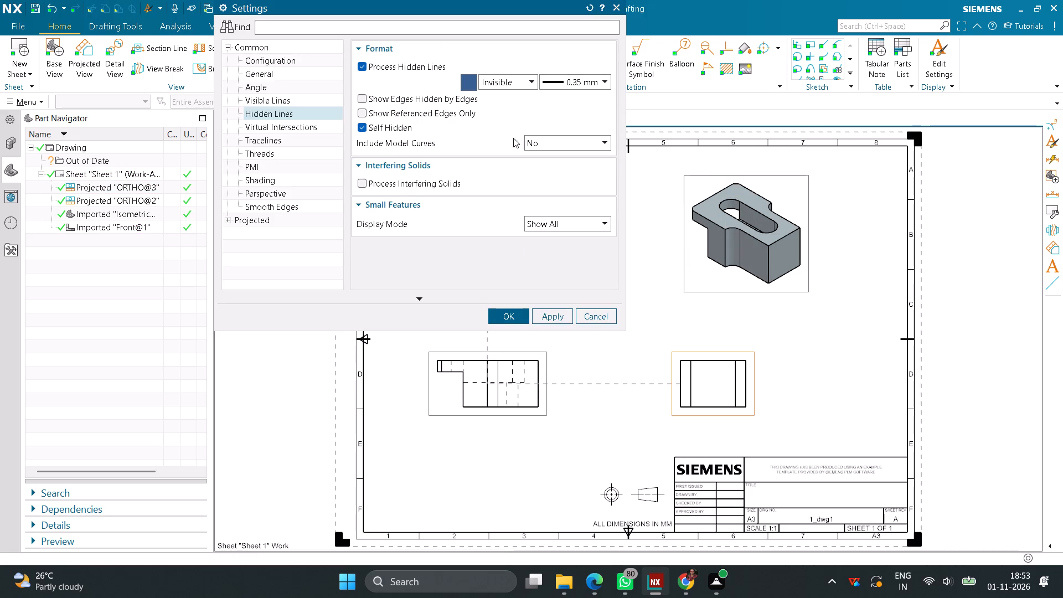
click(527, 84)
click(502, 124)
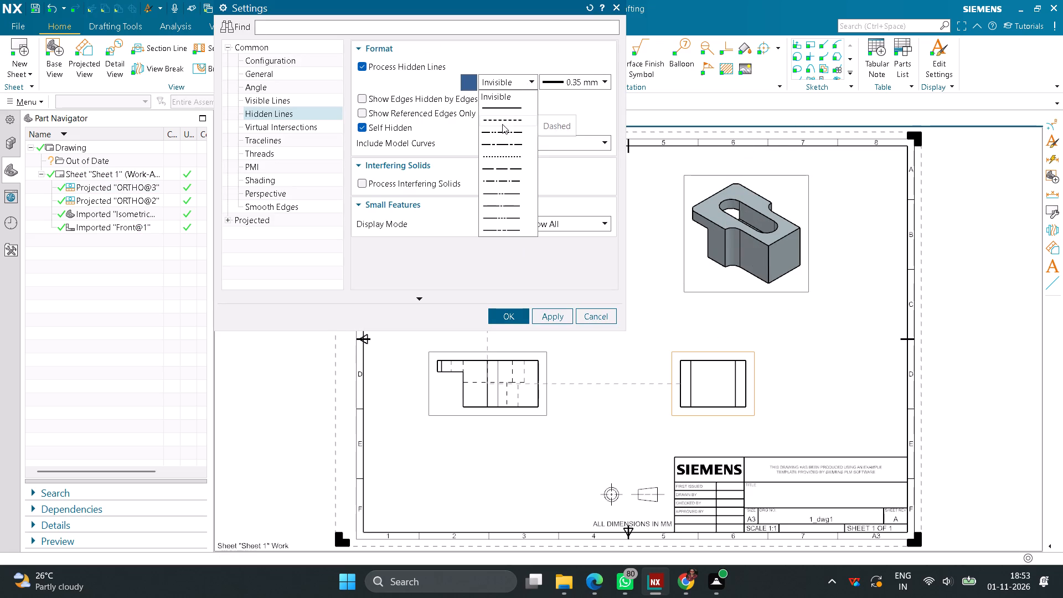
click(544, 310)
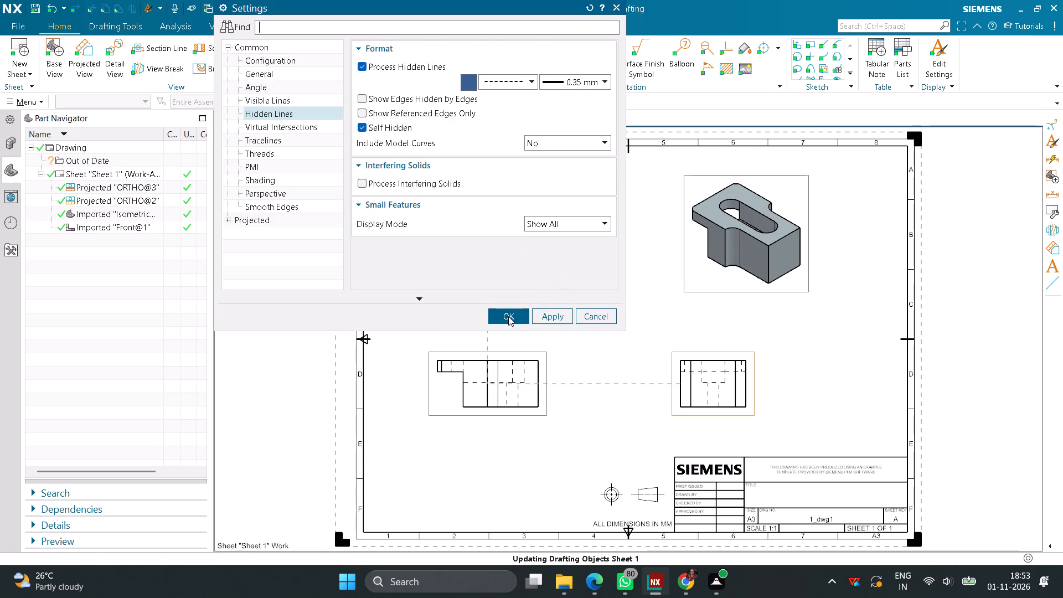
click(508, 316)
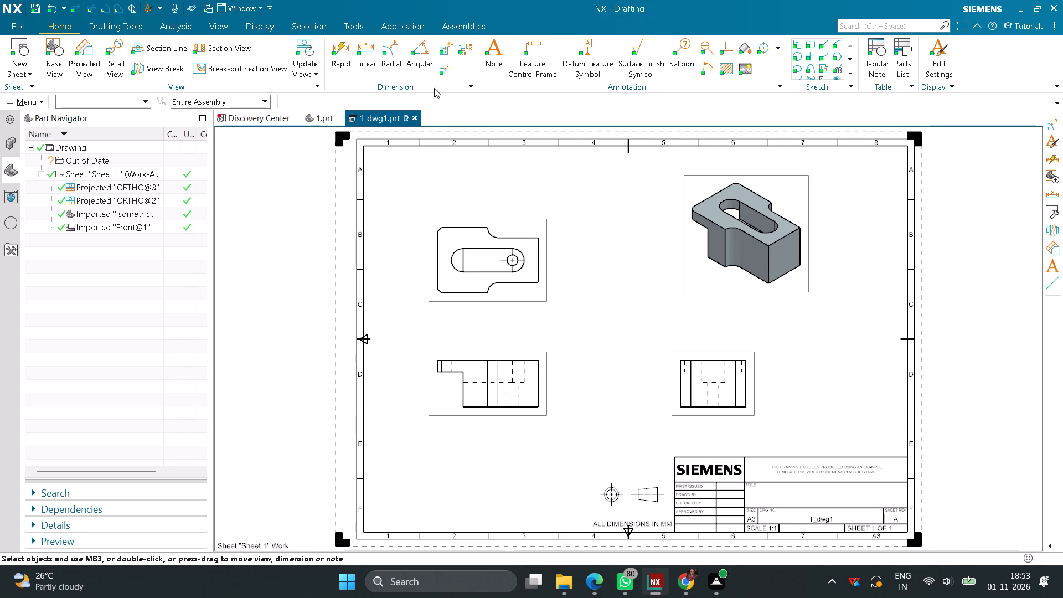
Add radial dimensions in the top view to the upper concave arc, the slot's rounded left end and the small hole.
click(394, 55)
scroll(488, 238, up, 4)
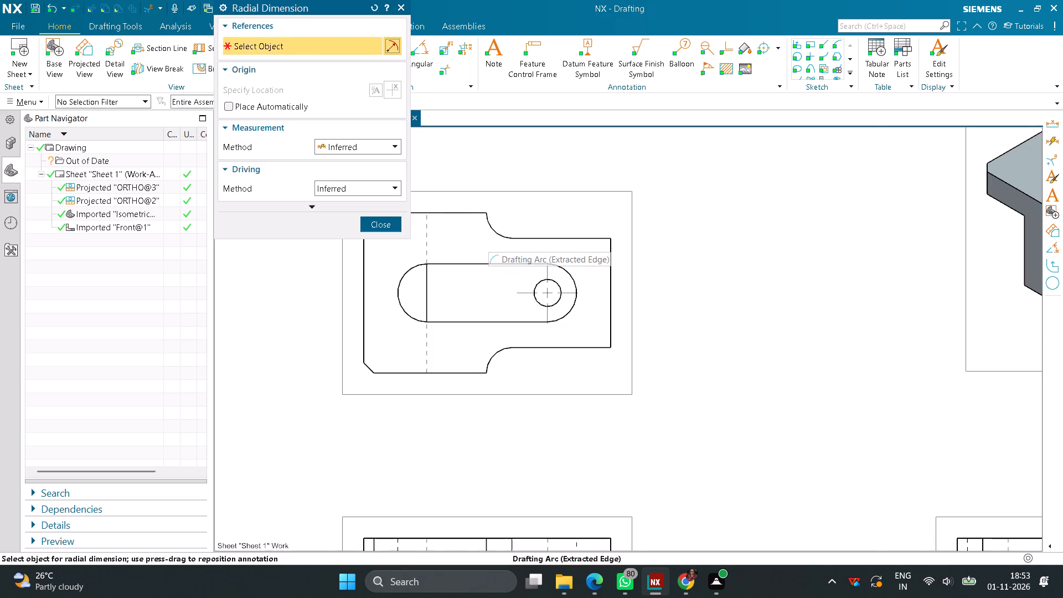
click(493, 229)
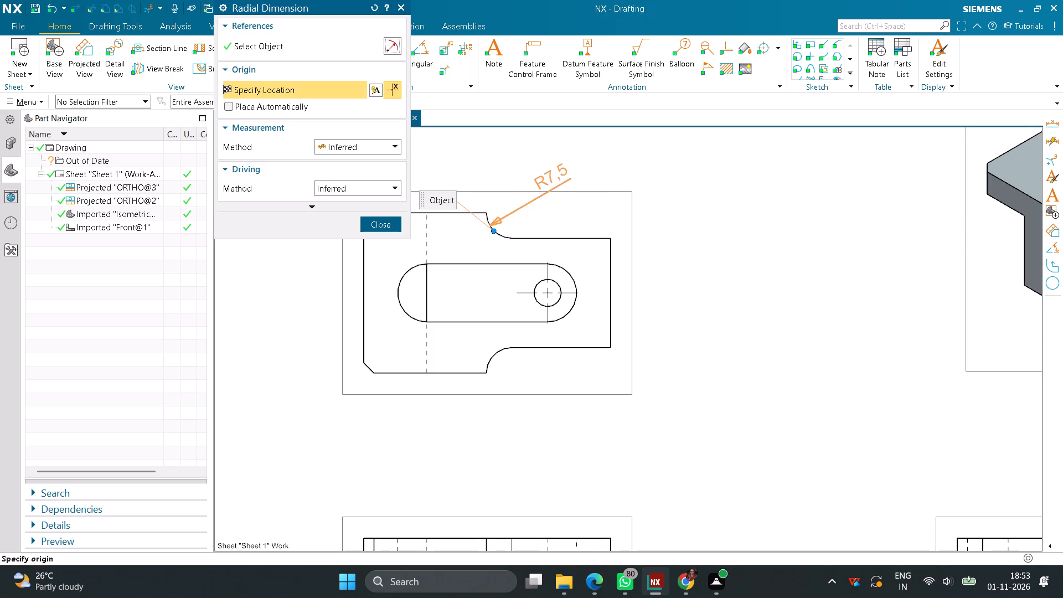
click(550, 177)
click(397, 302)
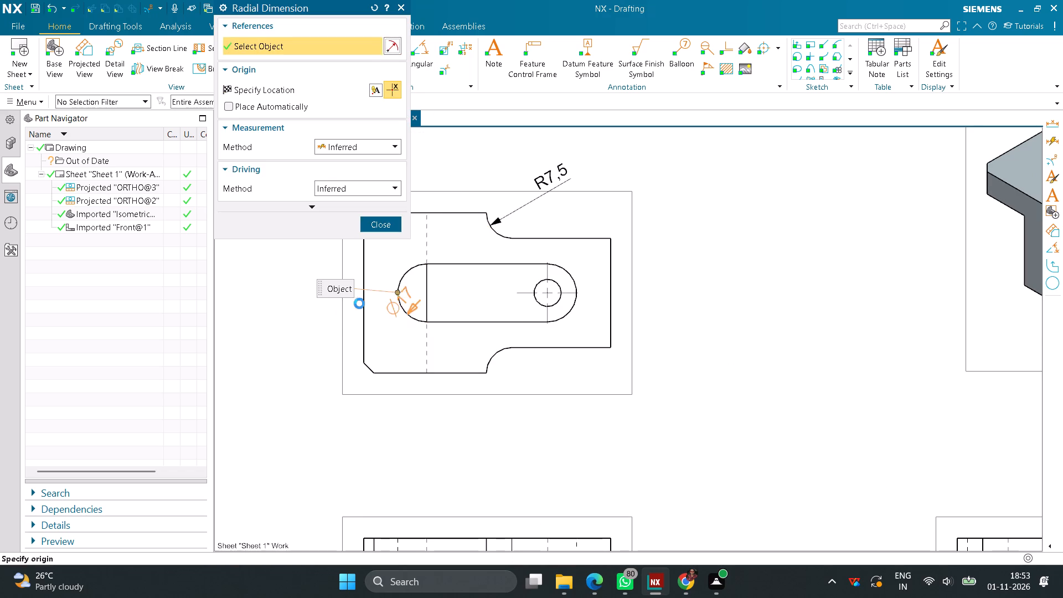
click(304, 310)
click(560, 303)
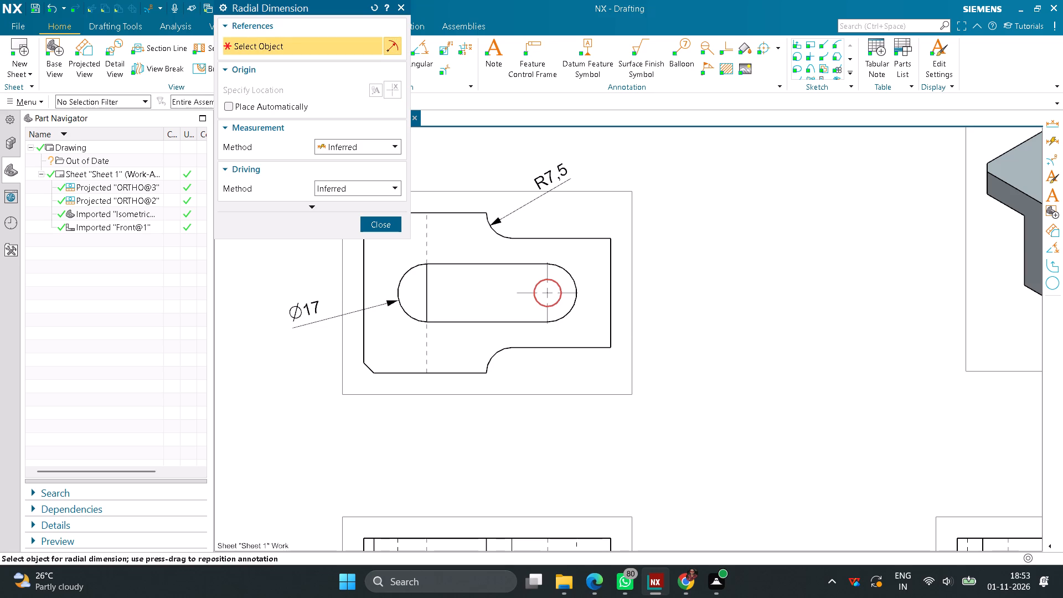
click(662, 317)
scroll(668, 293, down, 4)
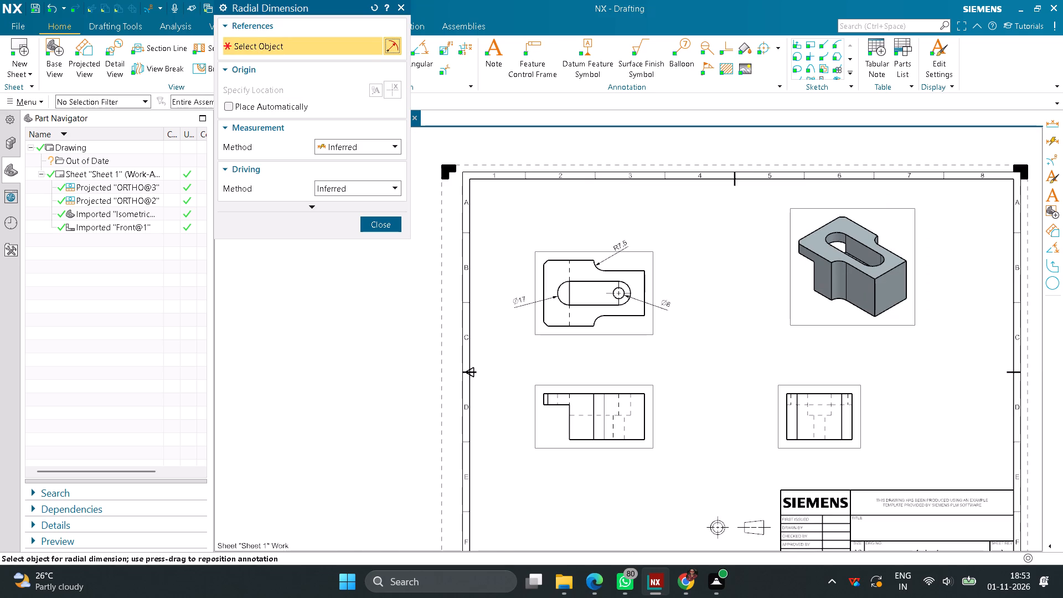
click(389, 222)
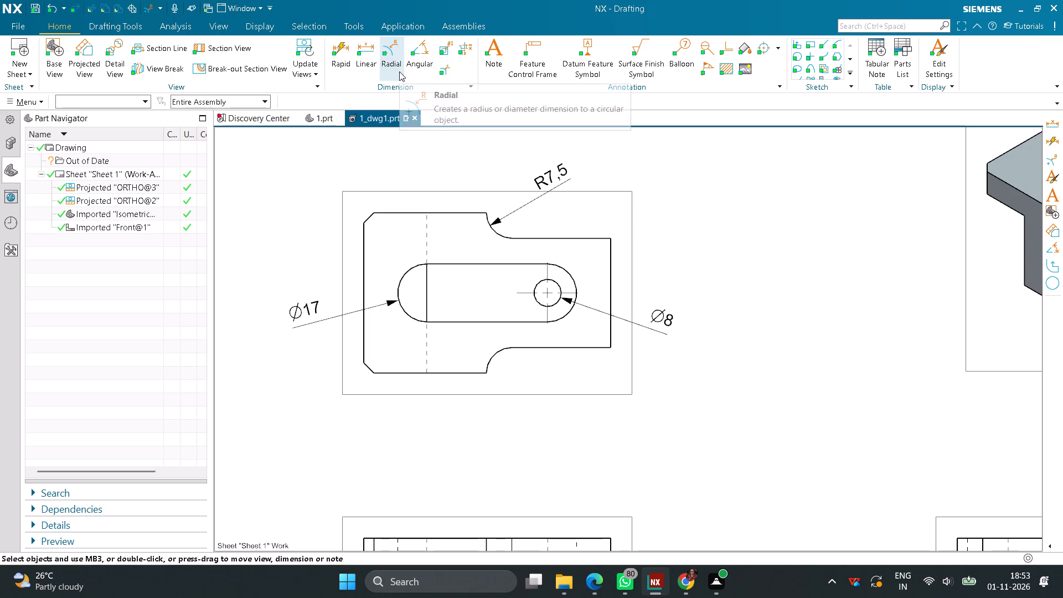
Add a chamfer dimension to the top view's upper-left corner, placed outside the view beside that corner.
click(446, 76)
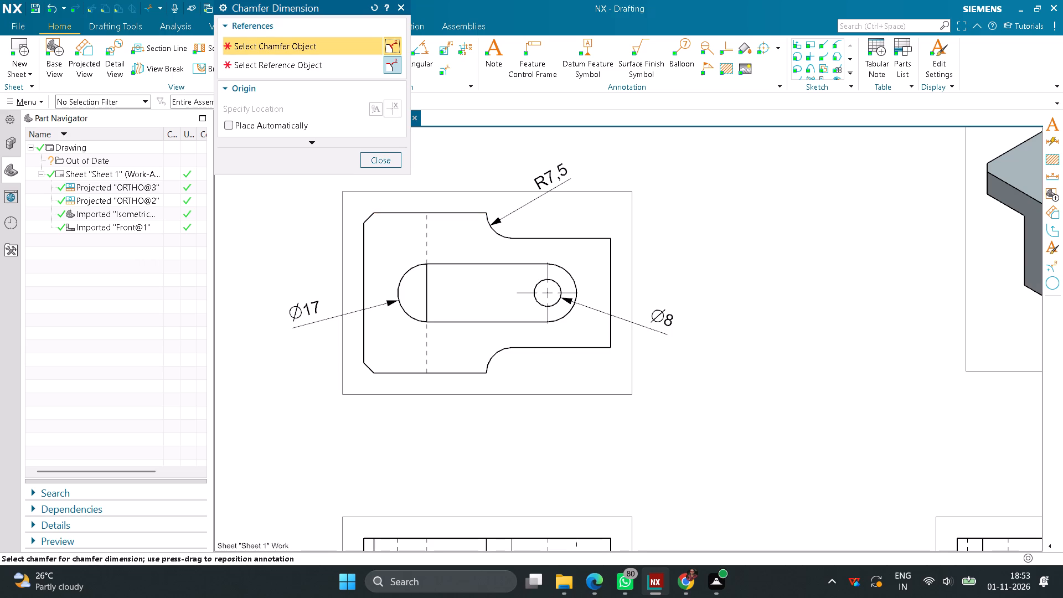
click(364, 219)
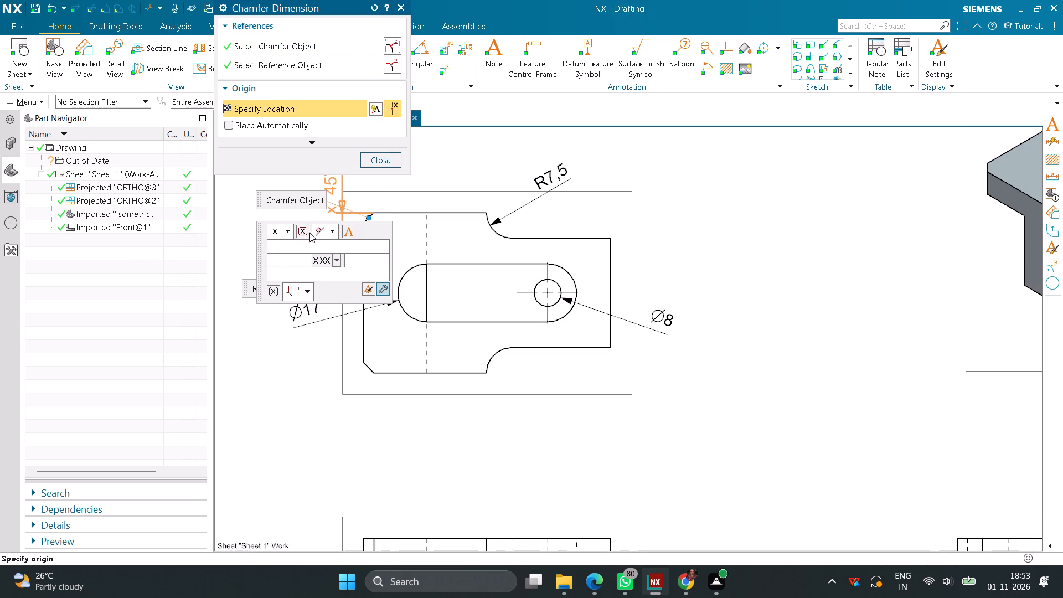
scroll(444, 285, down, 6)
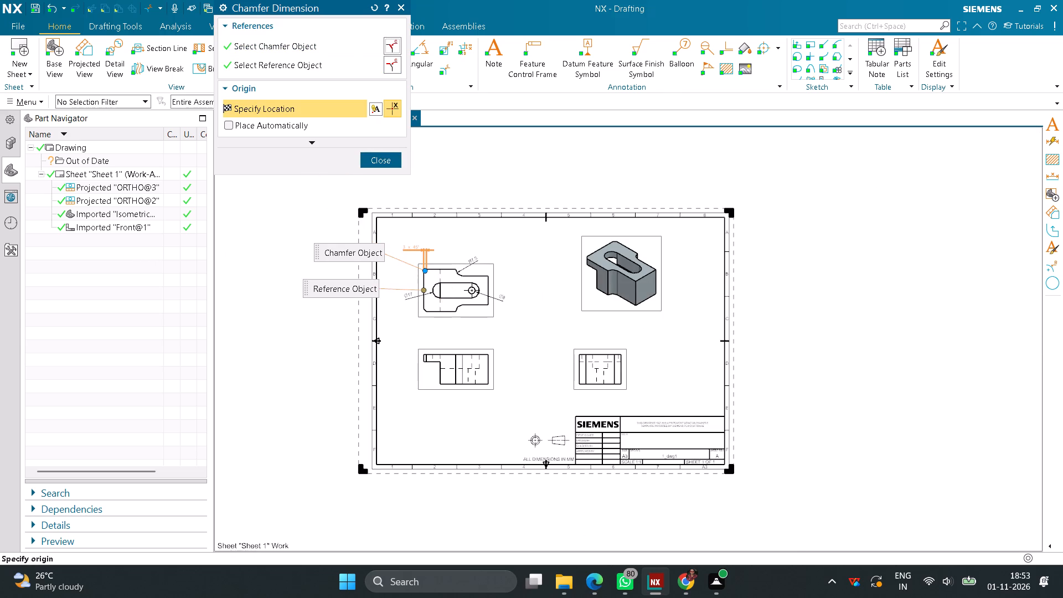
scroll(398, 261, up, 4)
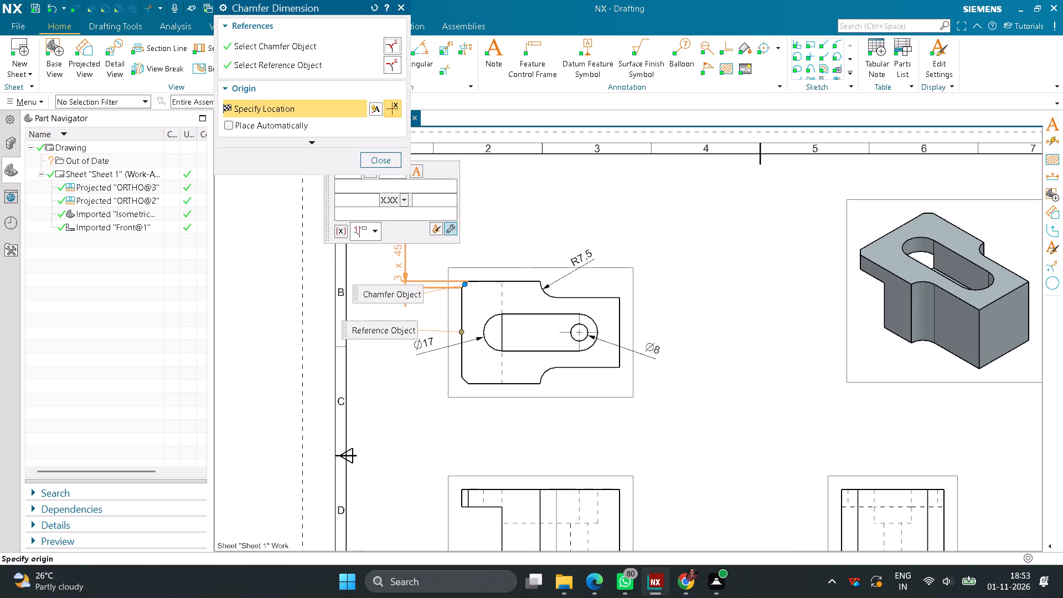
click(398, 263)
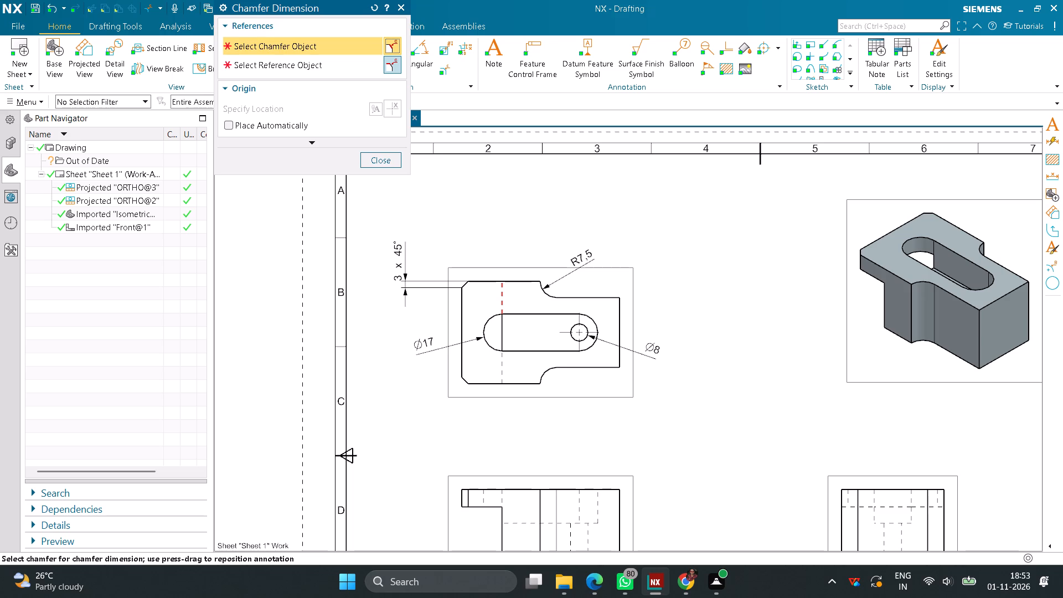
click(398, 166)
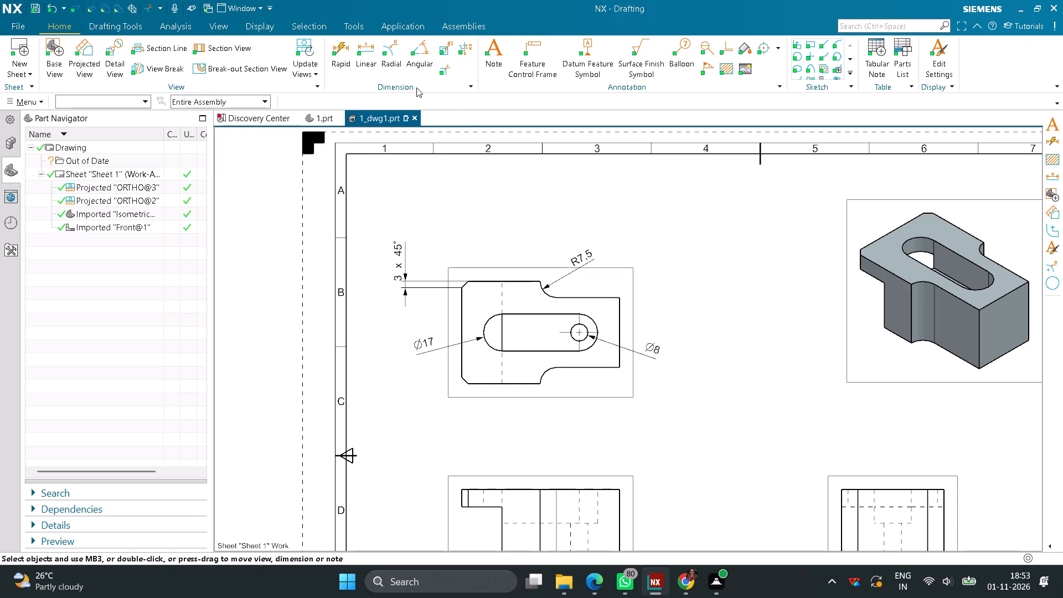
Add a linear dimension for the upper straight edge of the top view's narrow section, placed above the view.
click(370, 58)
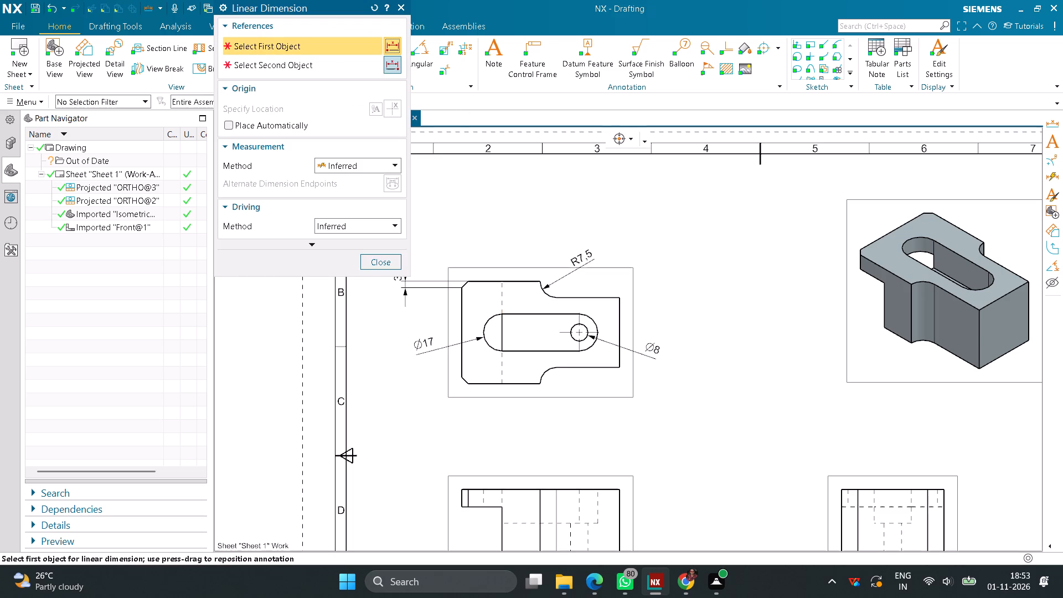
click(574, 296)
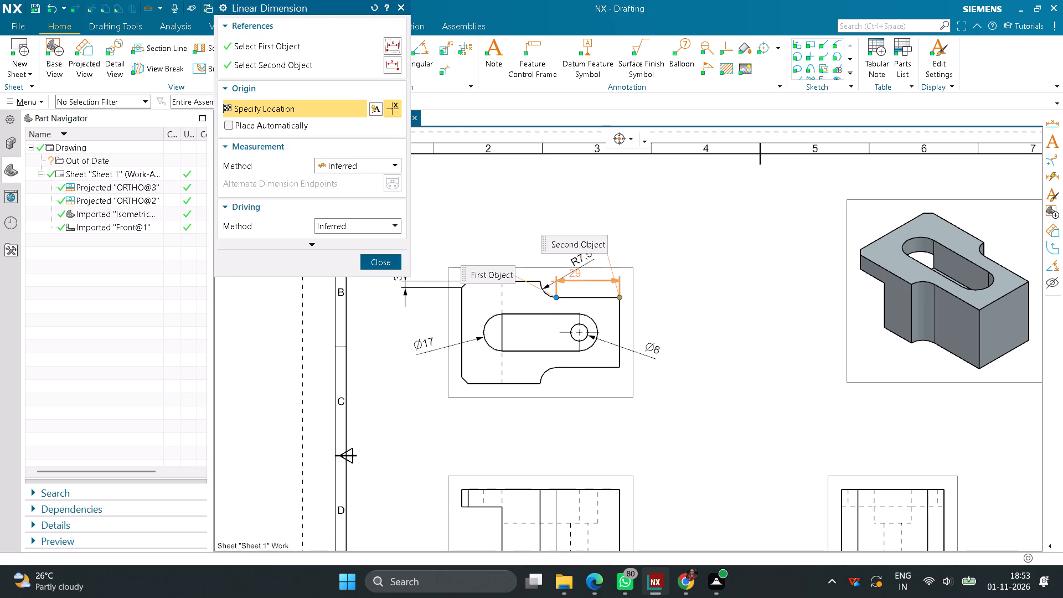
click(579, 219)
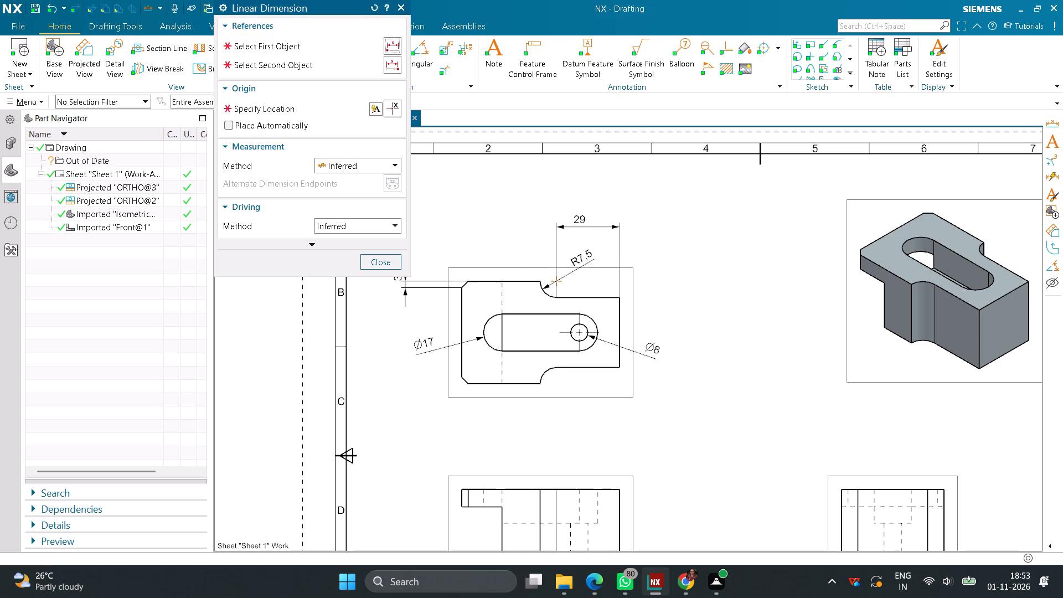
Reposition the concave arc's radius dimension so its text sits to the left of the new linear dimension's extension line.
drag(582, 255, 569, 249)
drag(575, 246, 548, 236)
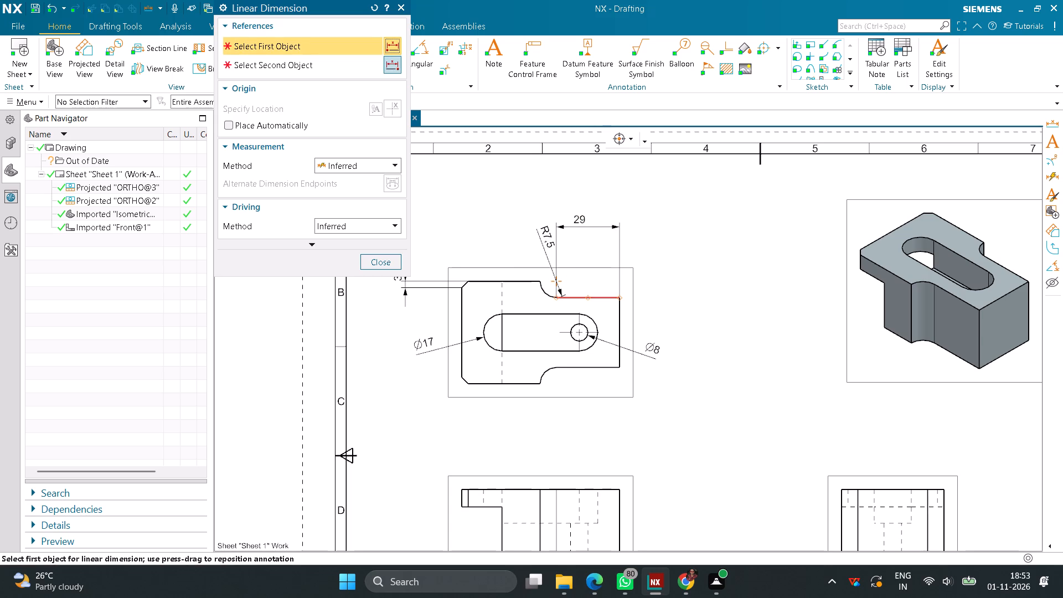
Dimension the top view's narrow end height and overall height, placing both outside its right side with the overall dimension outermost.
click(616, 309)
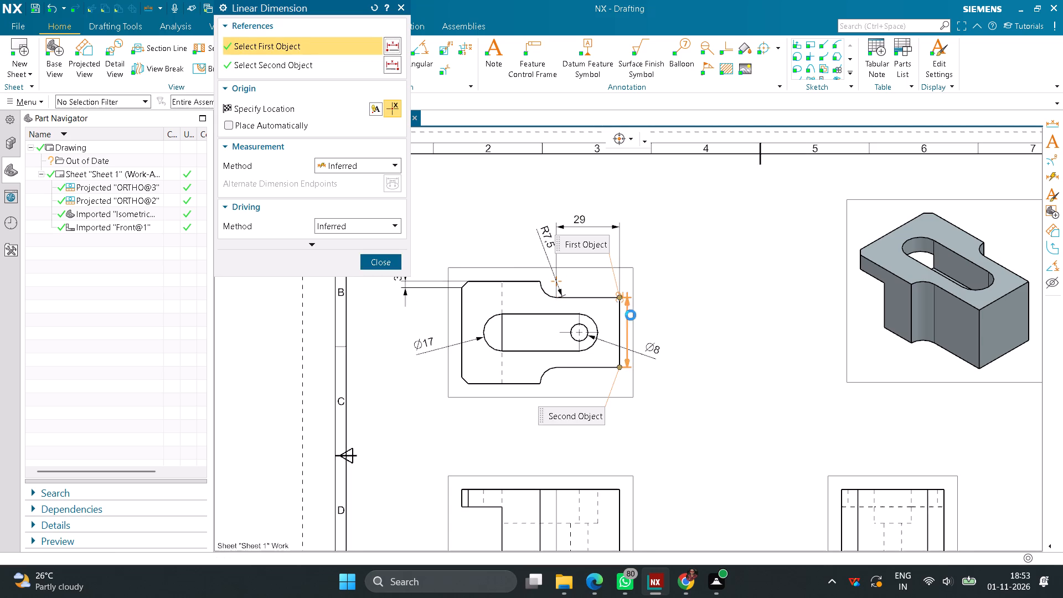
click(640, 323)
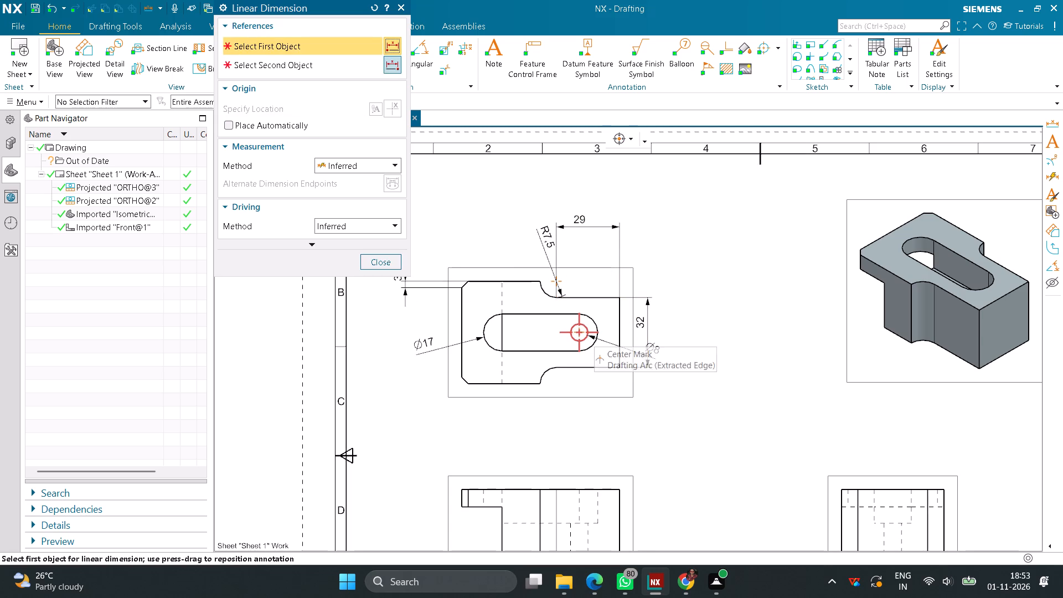
click(524, 280)
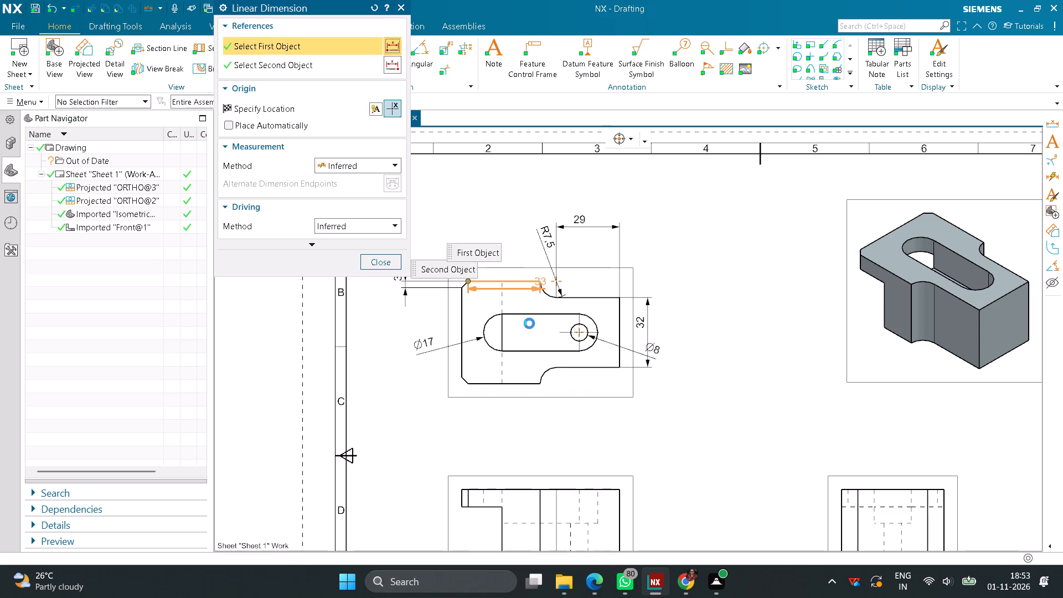
click(518, 382)
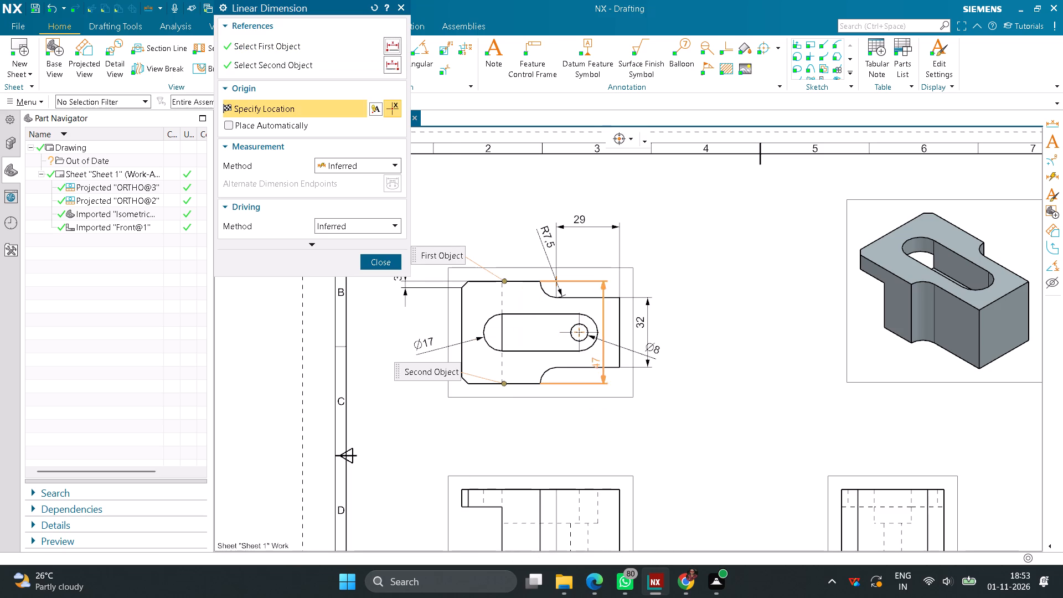
click(670, 348)
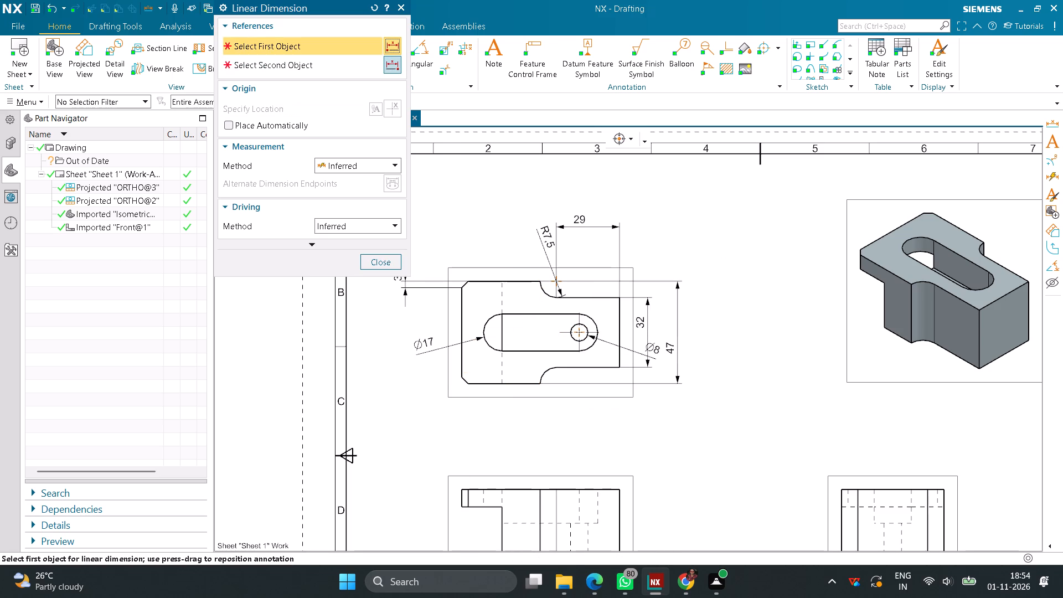
Reposition the small hole's diameter dimension so its text sits between the top view's right edge and the narrow end height dimension.
drag(654, 347, 628, 347)
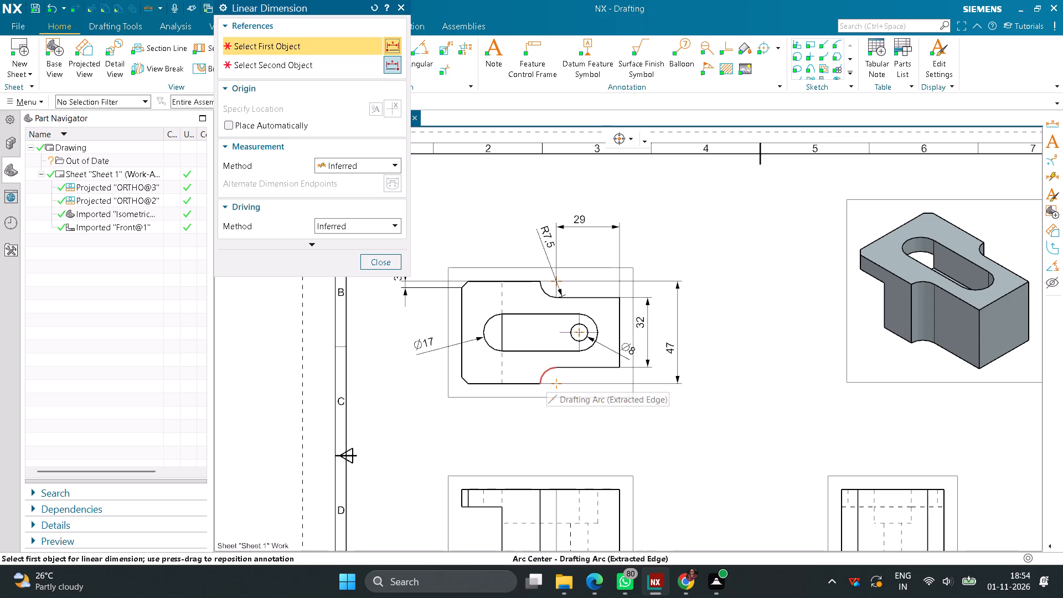
Dimension the slot's straight lower edge below the top view, and the hole centre's height from the bottom edge at its lower left.
scroll(567, 338, up, 3)
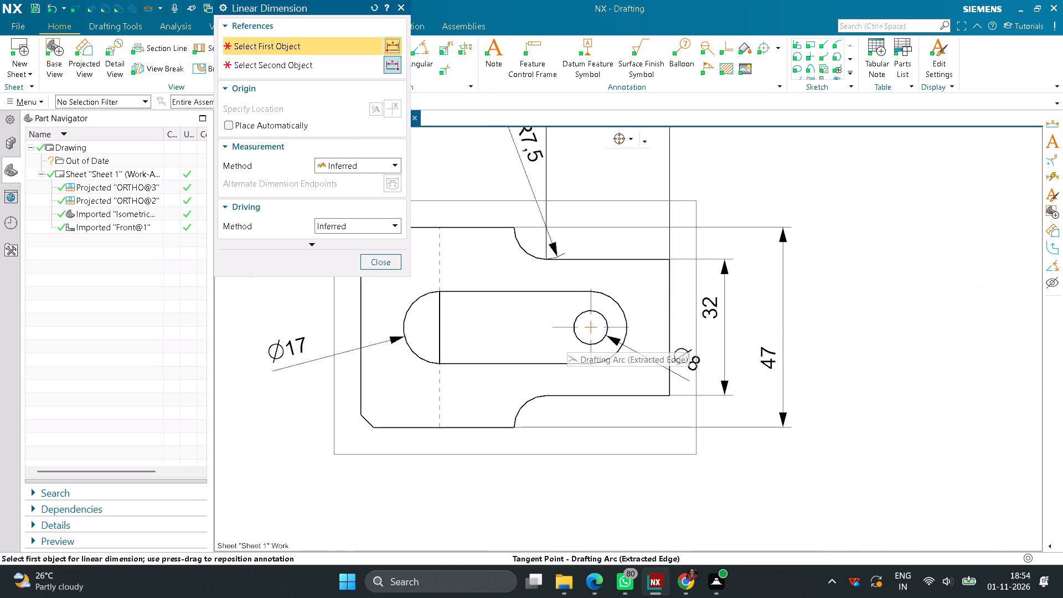
click(532, 360)
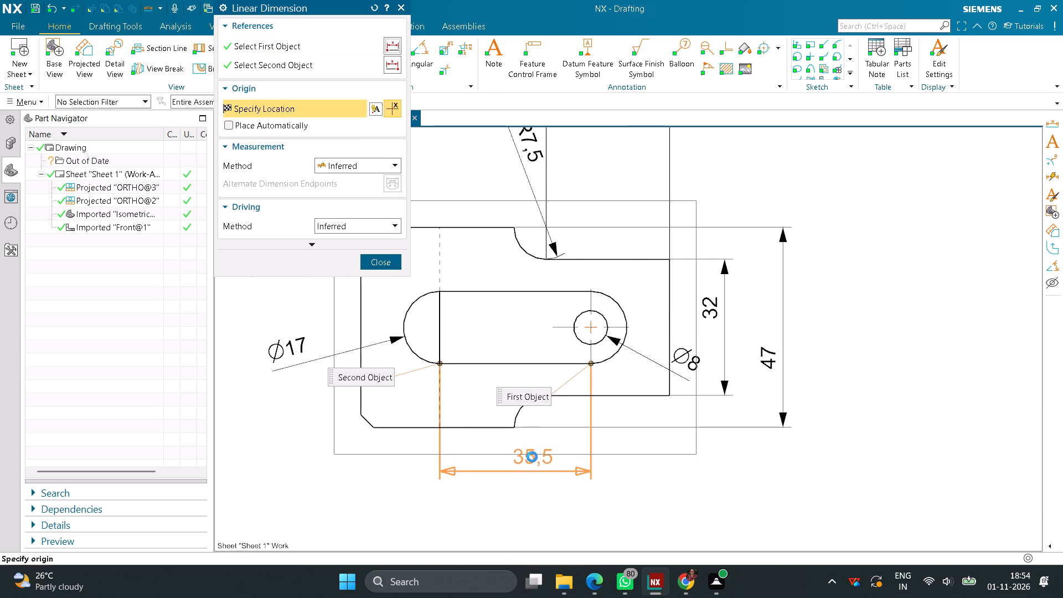
click(532, 457)
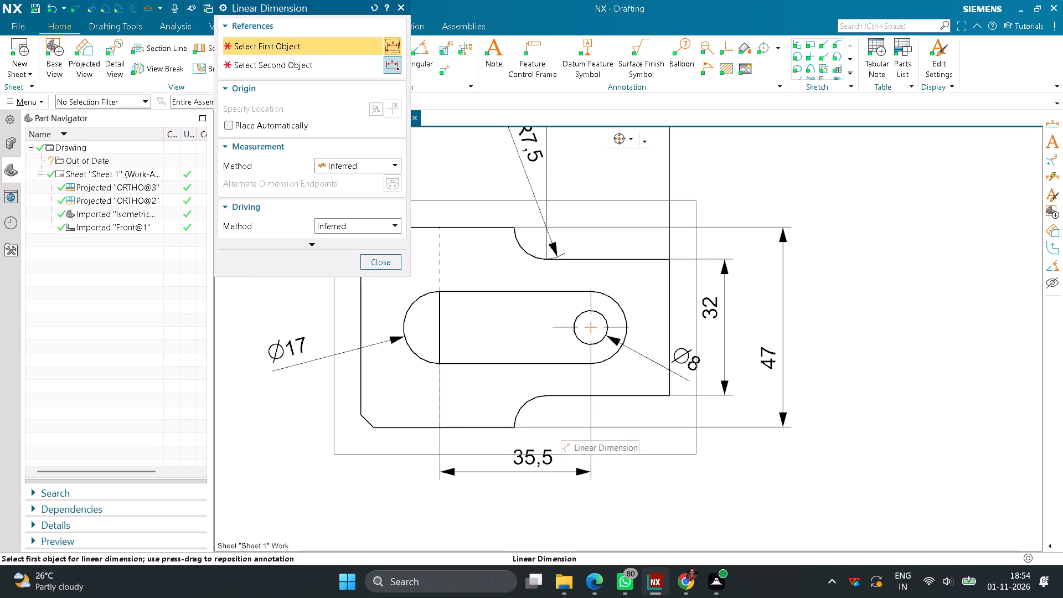
click(563, 330)
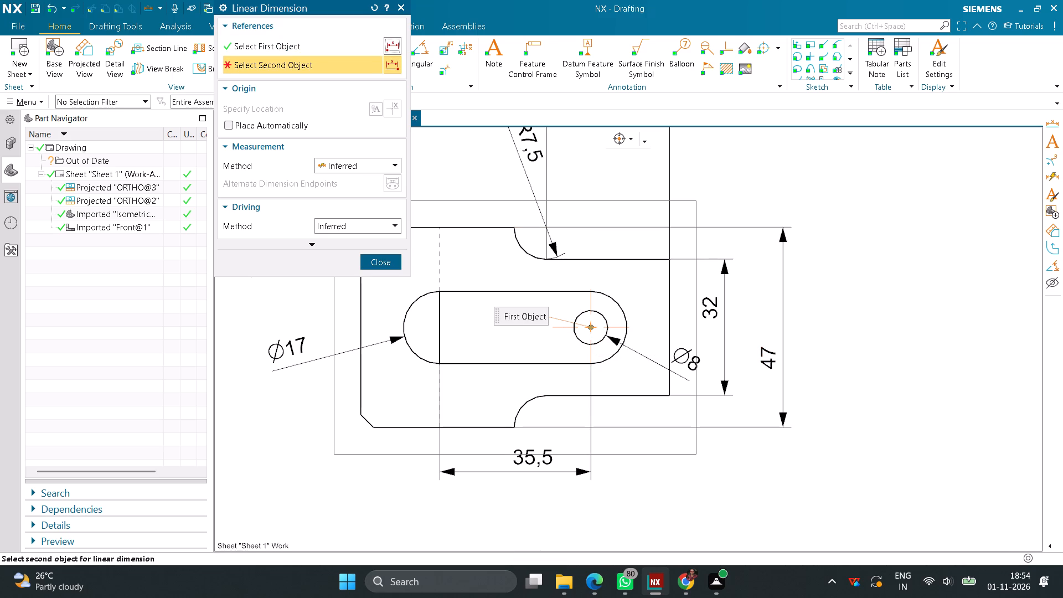
click(419, 428)
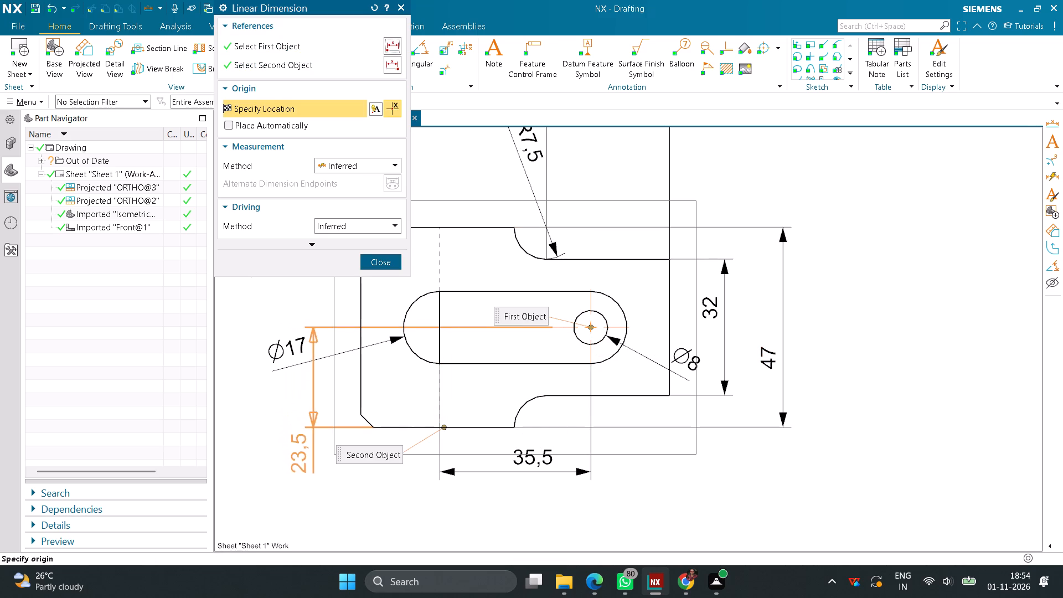
click(316, 470)
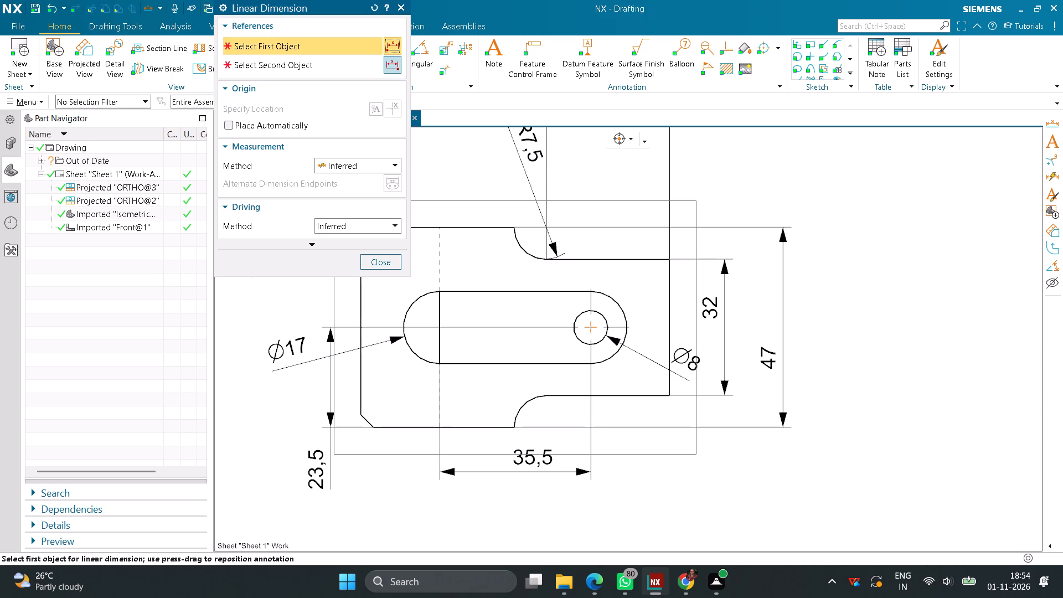
Add a linear dimension for the slot's hidden depth in the front view, placed to the right of the view.
scroll(469, 463, down, 4)
middle_drag(633, 481, 684, 310)
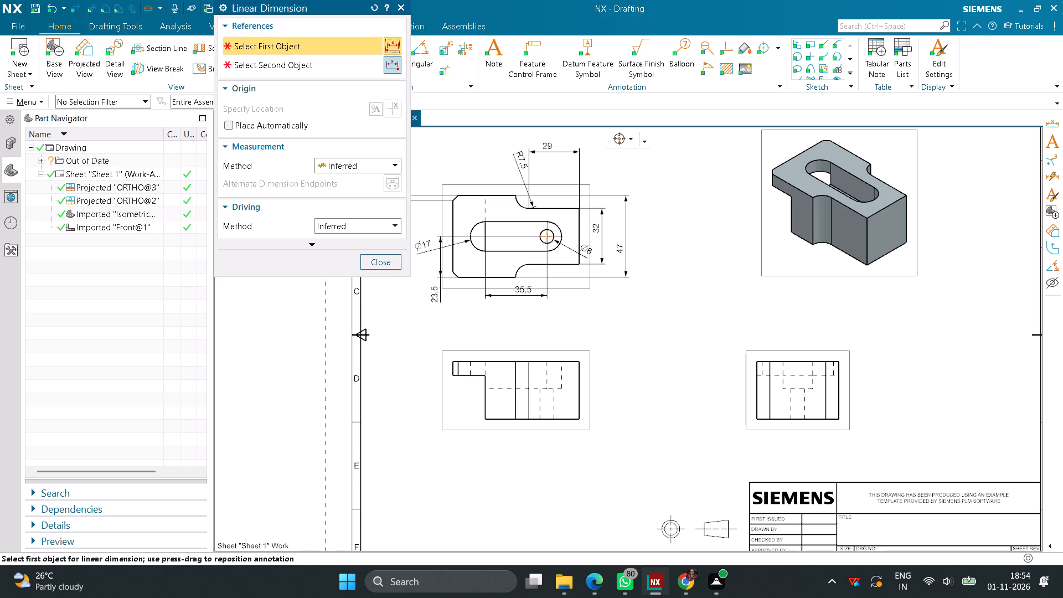
scroll(563, 390, up, 4)
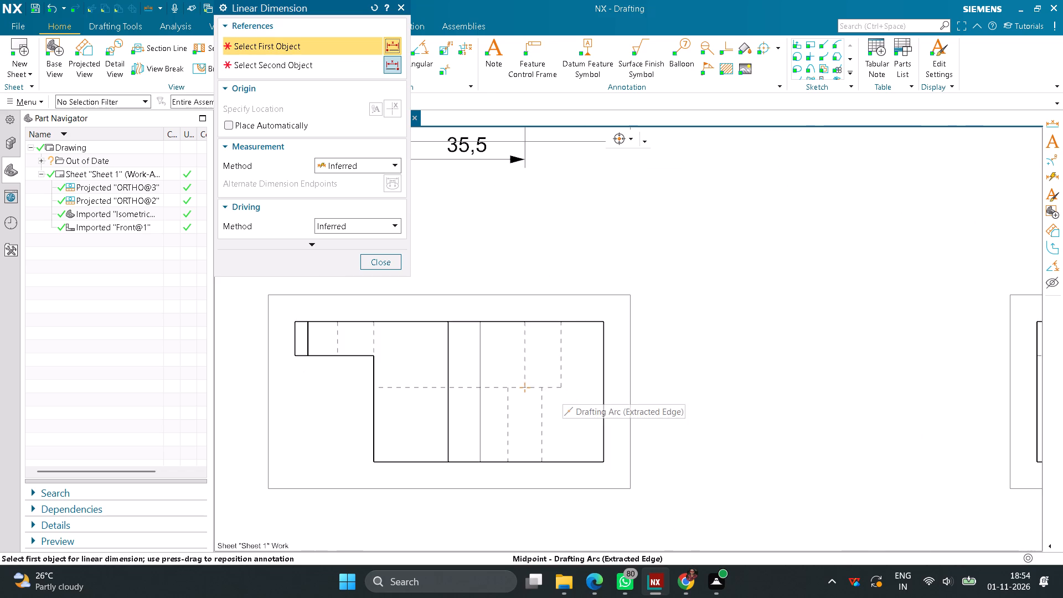
click(560, 341)
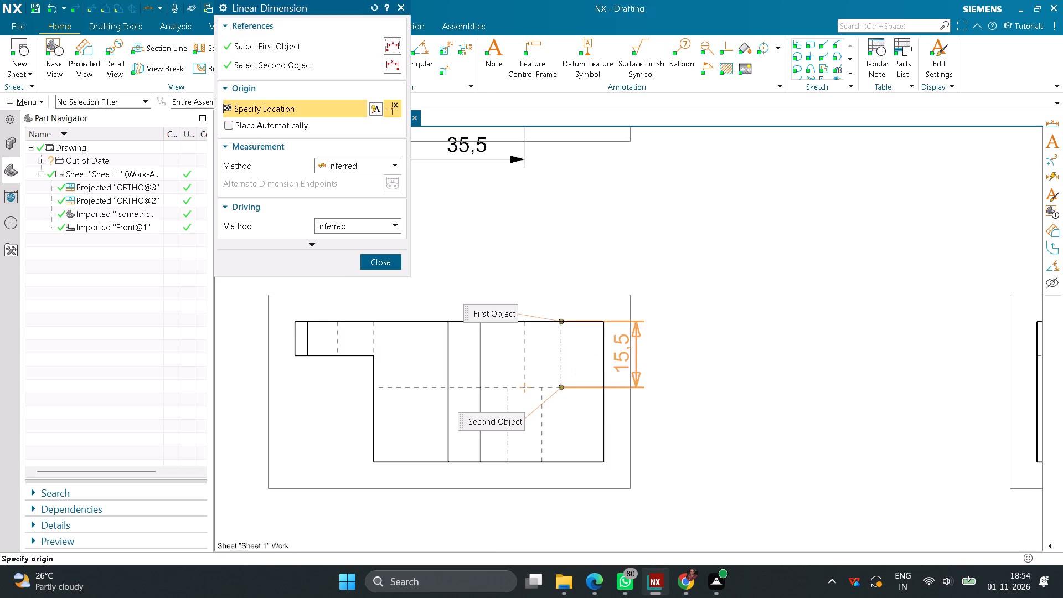
click(648, 356)
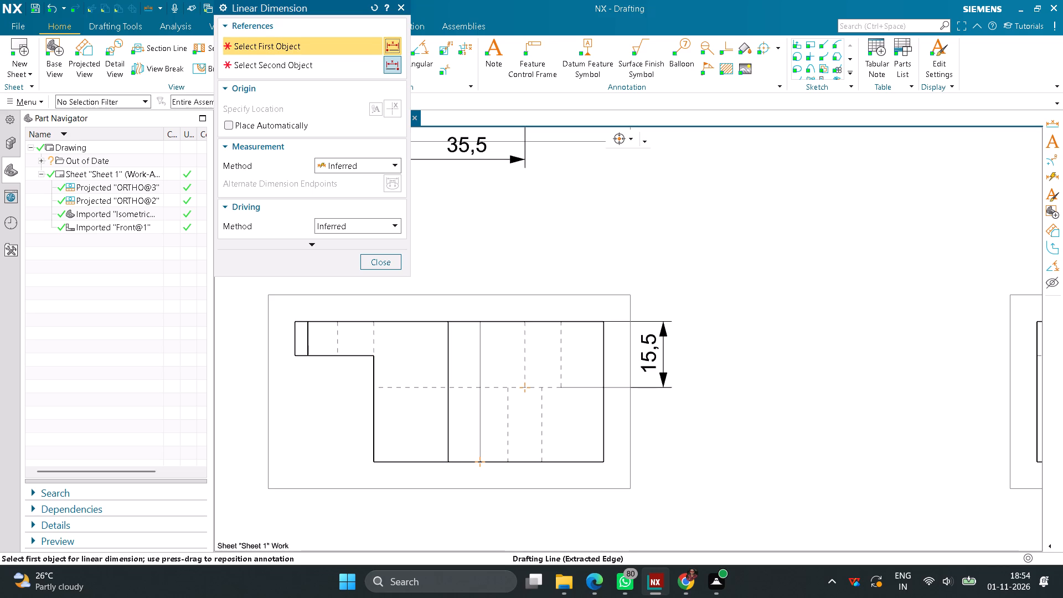
Dimension the left overhang's horizontal length below the front view and the overall height to the left of the view.
click(373, 431)
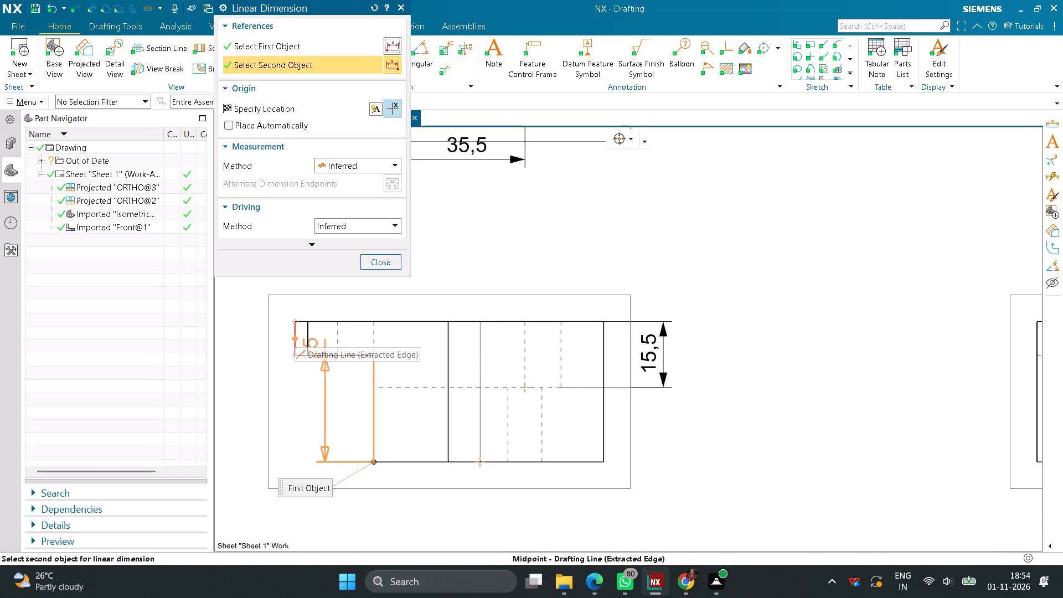
click(295, 332)
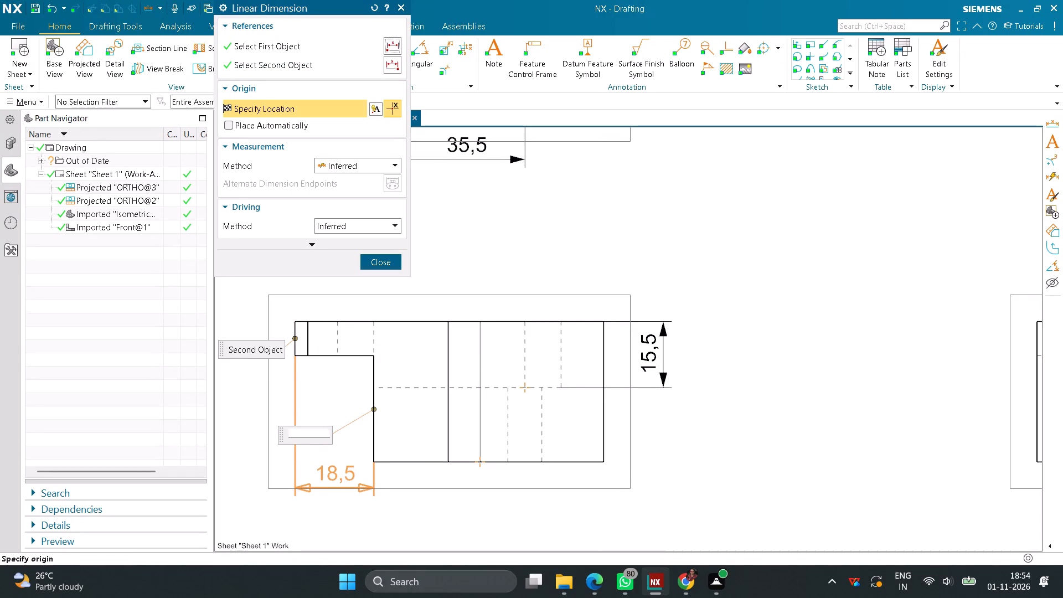
click(336, 473)
middle_drag(434, 478, 600, 482)
click(586, 466)
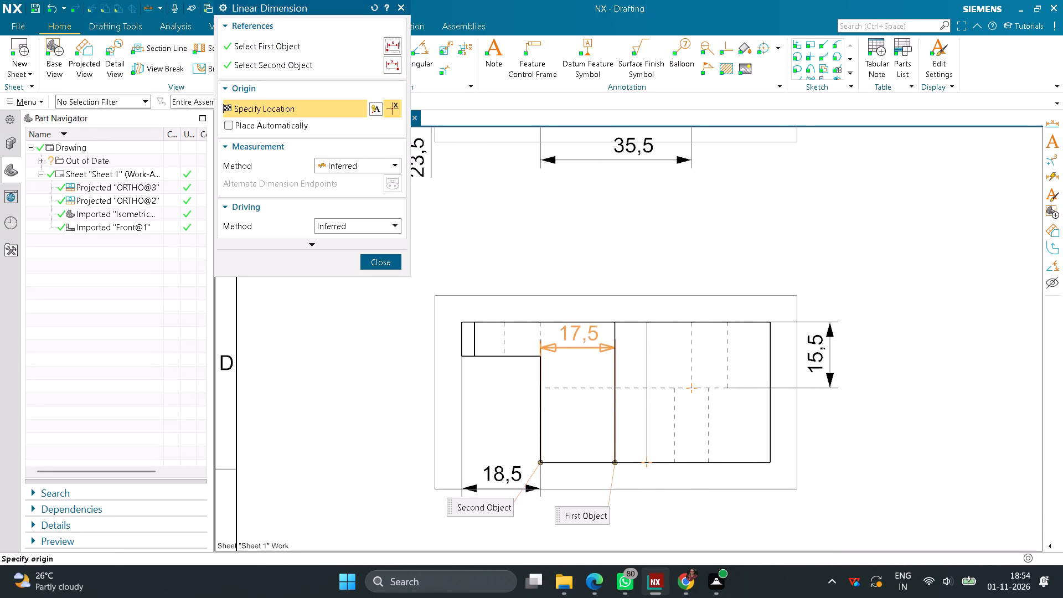
click(579, 320)
click(435, 393)
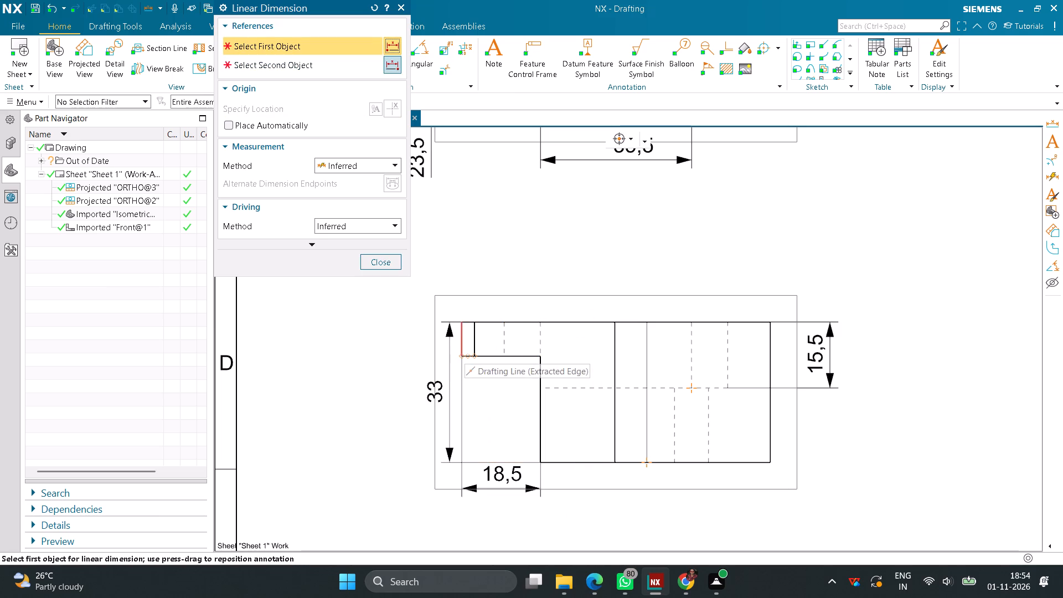
Add a linear dimension between the front view's outermost left and right edges, placed above the view, and finish dimensioning.
click(462, 347)
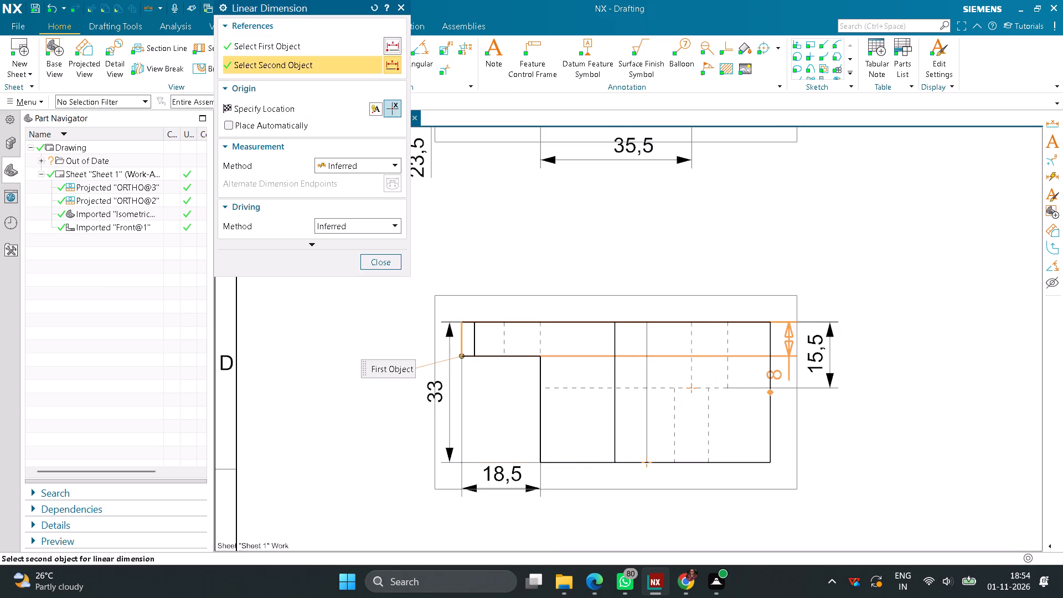
click(774, 375)
click(632, 297)
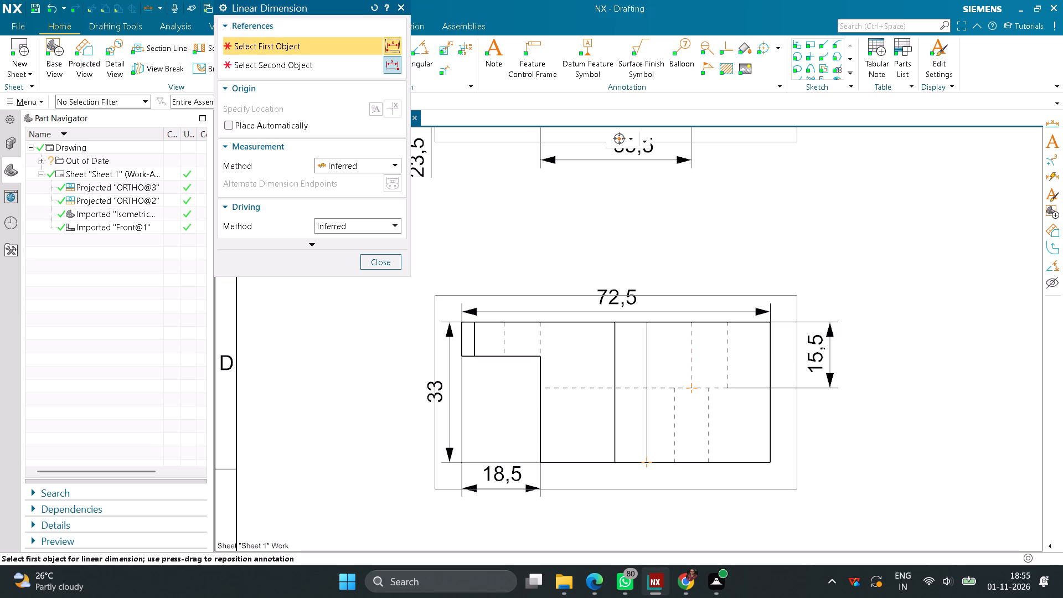
scroll(742, 265, down, 7)
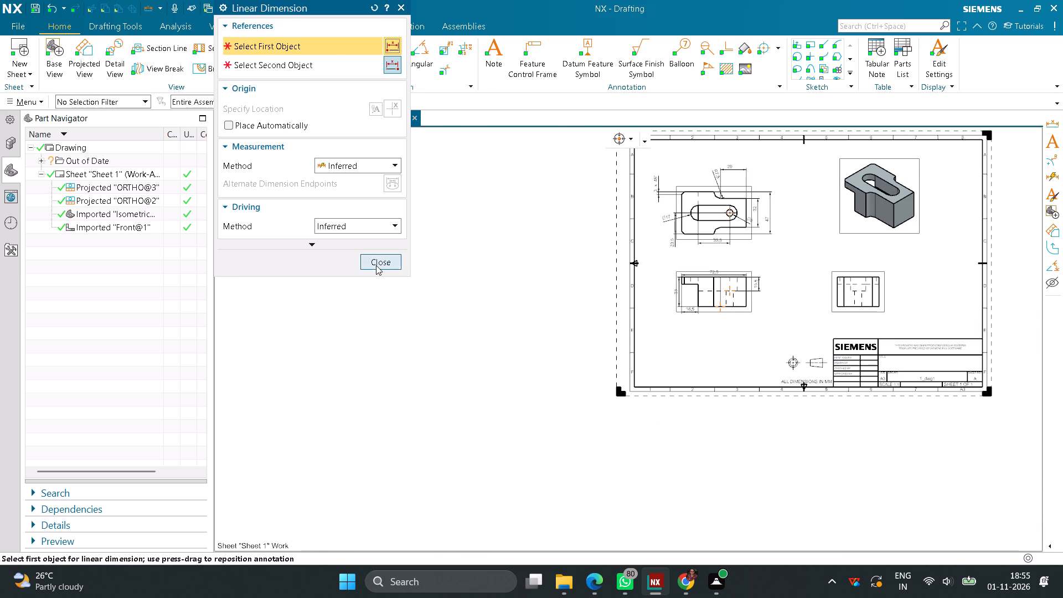
click(376, 265)
Turn off the border display for drawing views in the drafting preferences' view workflow settings.
scroll(596, 318, down, 3)
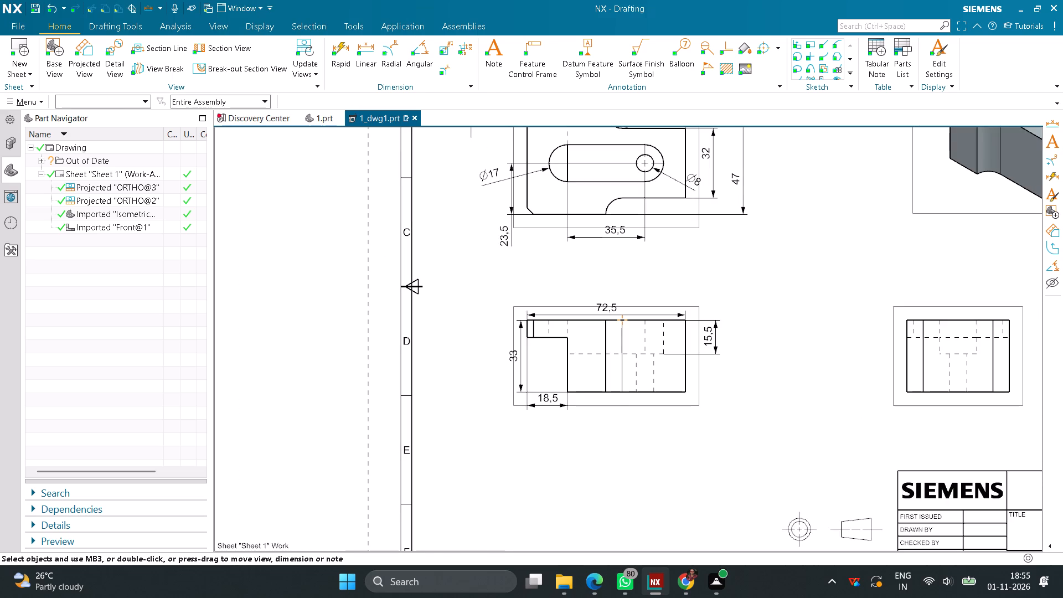
click(40, 103)
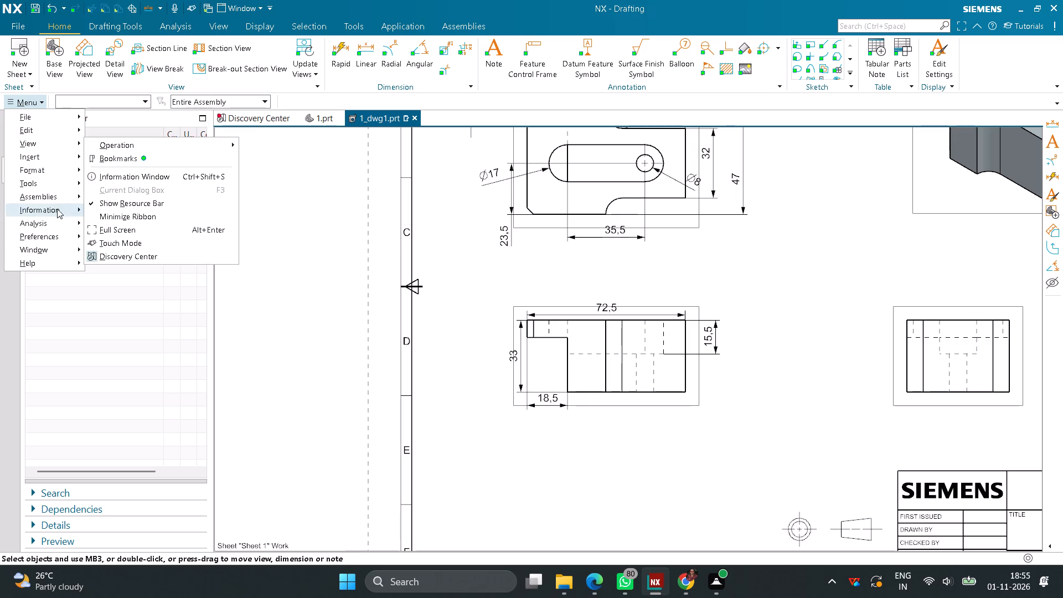
click(102, 276)
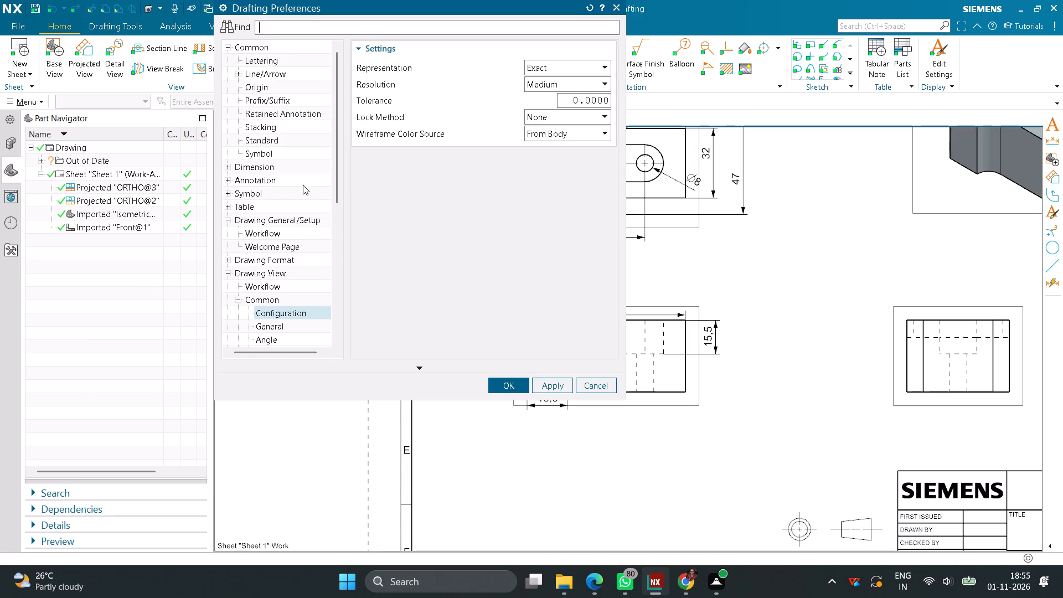
click(261, 285)
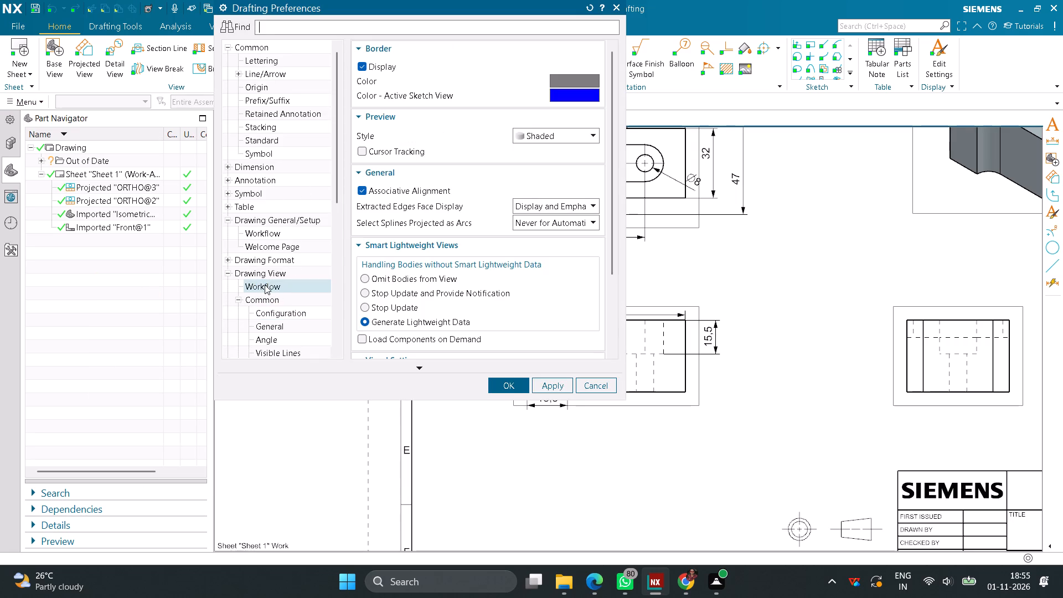
click(381, 65)
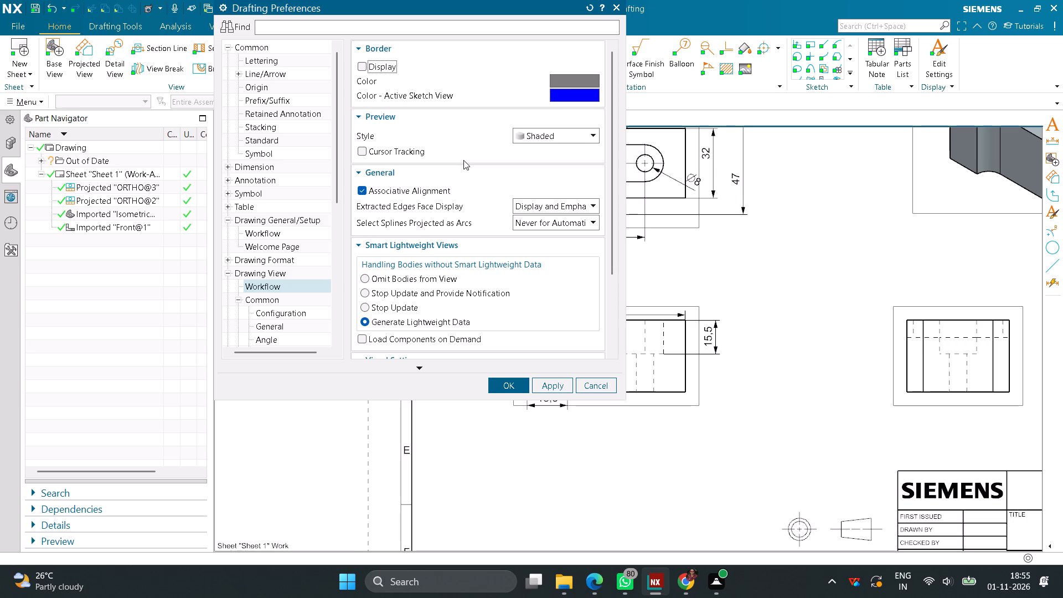
click(559, 383)
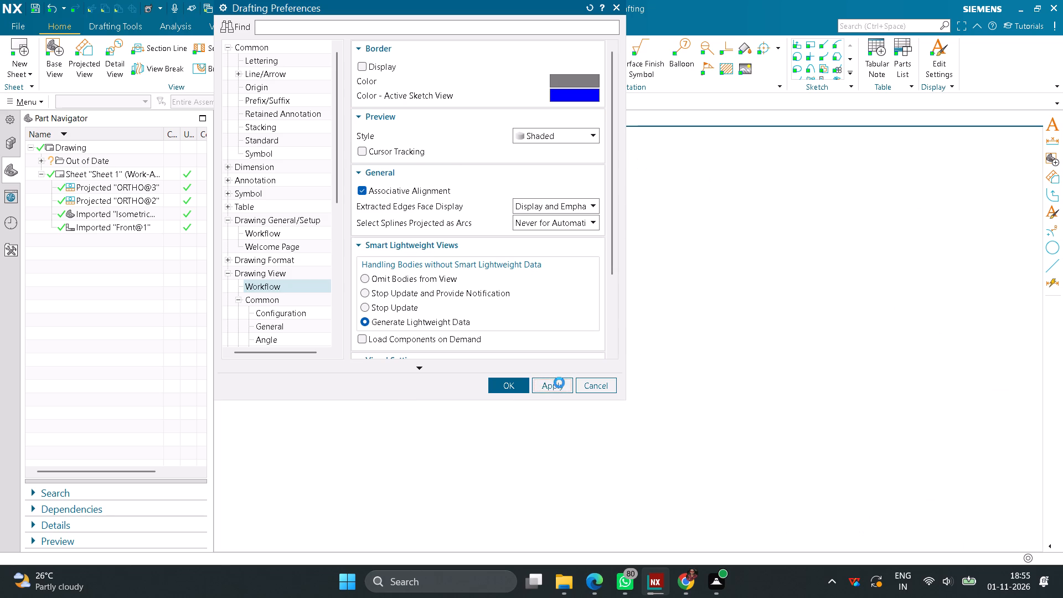
click(517, 386)
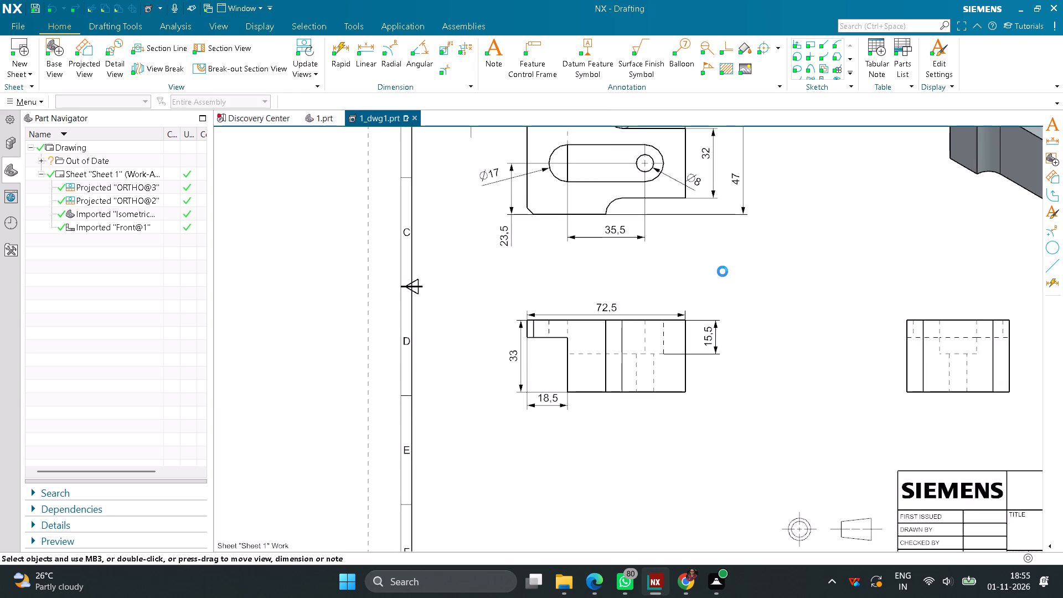
Place a note reading TOP centred below the top view, under the slot length dimension.
middle_drag(723, 271, 646, 380)
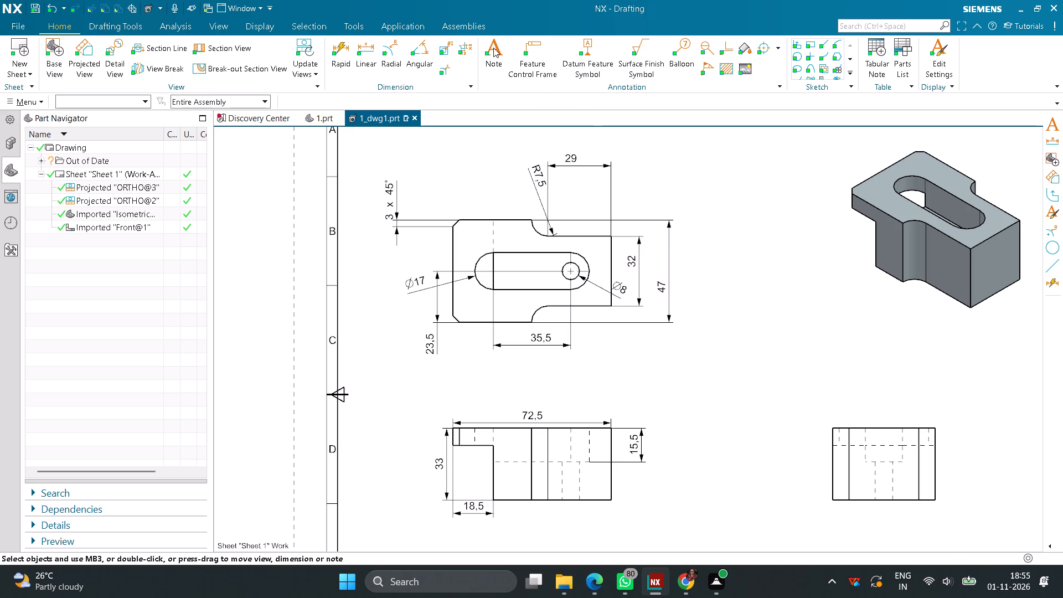
click(493, 48)
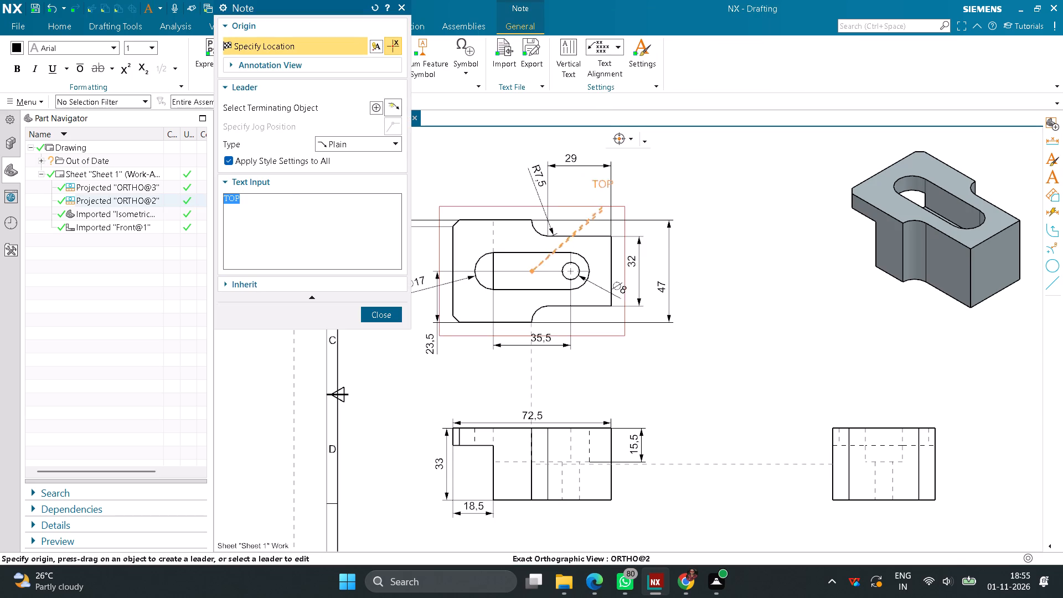
click(531, 383)
Place a note reading FRONT centred below the front view.
scroll(584, 390, down, 4)
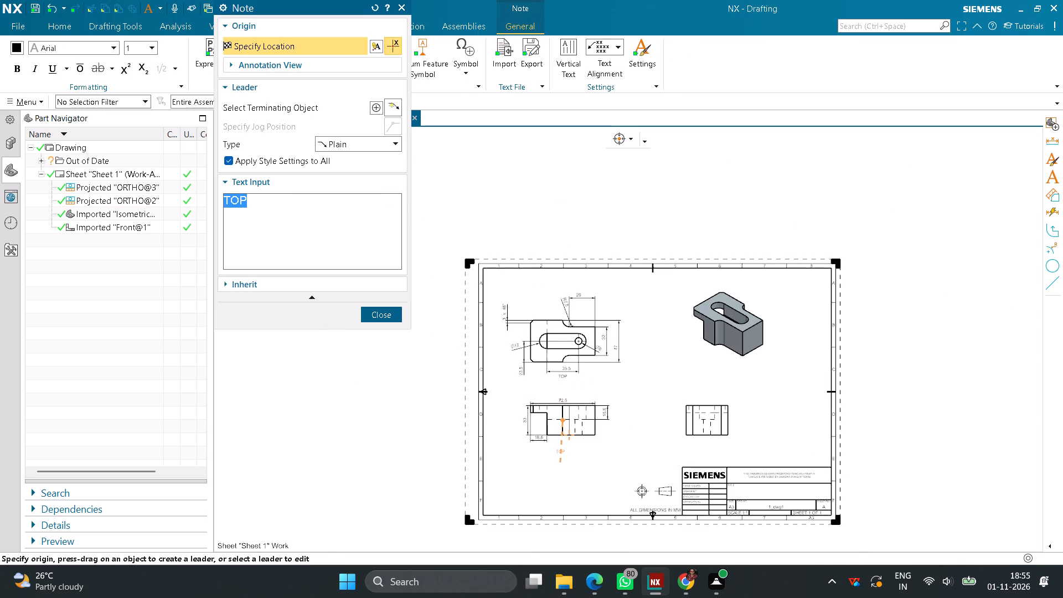
text(FRONT)
scroll(553, 467, up, 3)
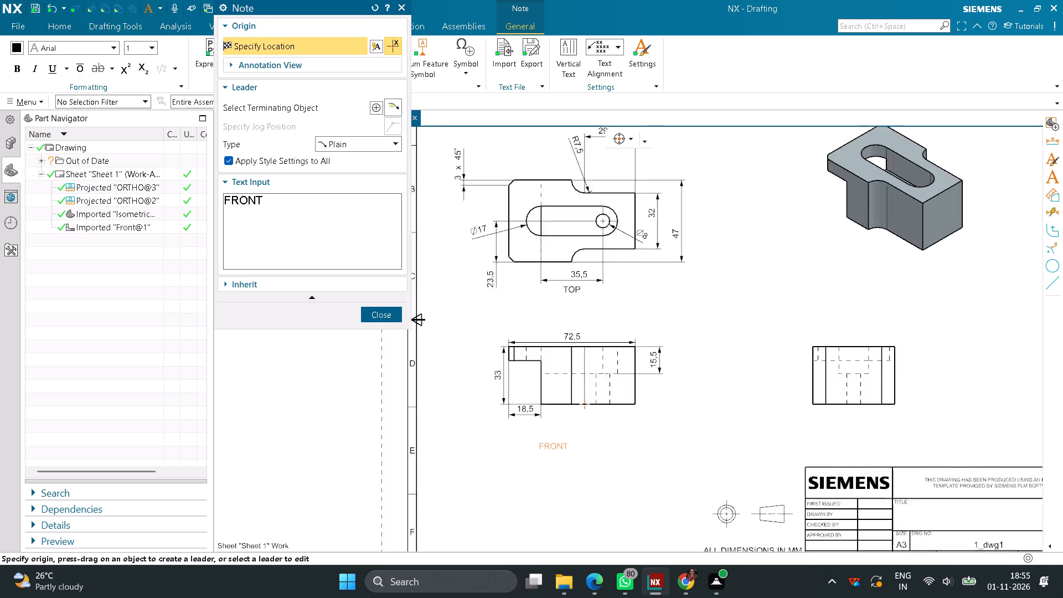
scroll(553, 467, up, 1)
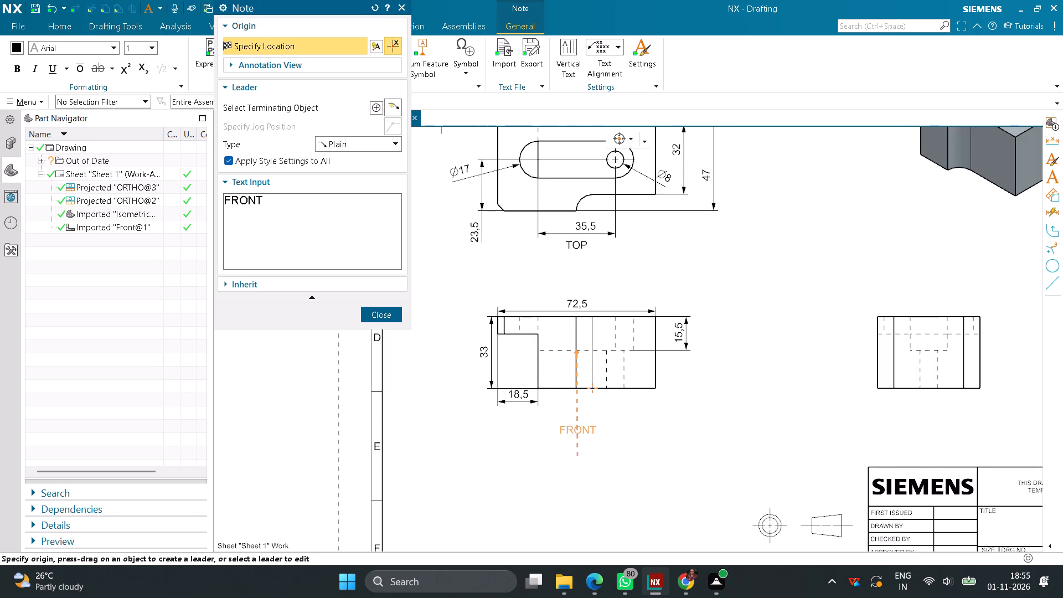
click(577, 456)
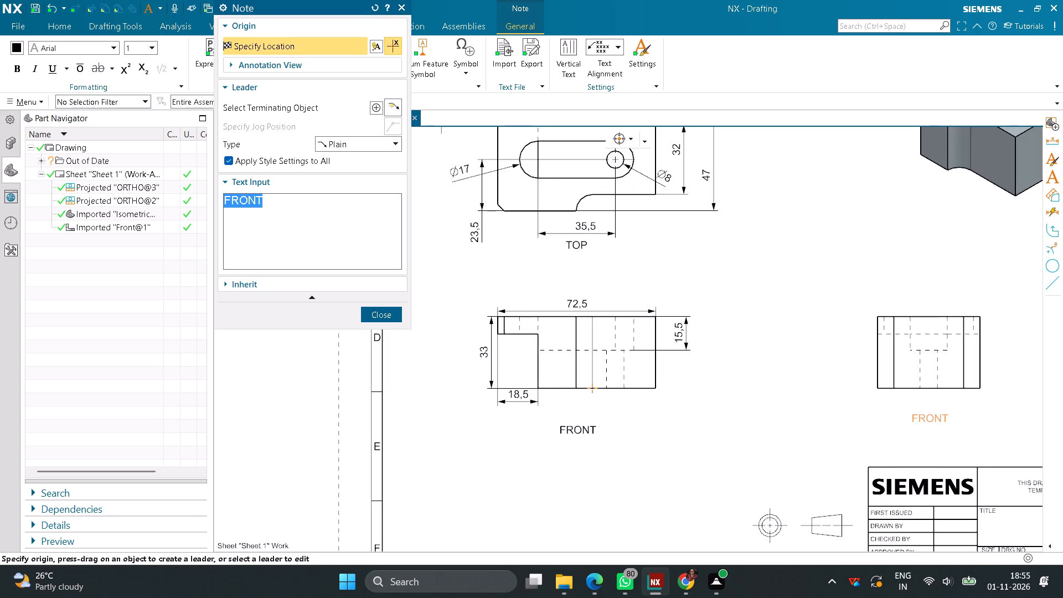
Place a note reading RIGHT below the right view and a note reading ISOMETRIC below the isometric view.
text(RIGHT)
click(933, 440)
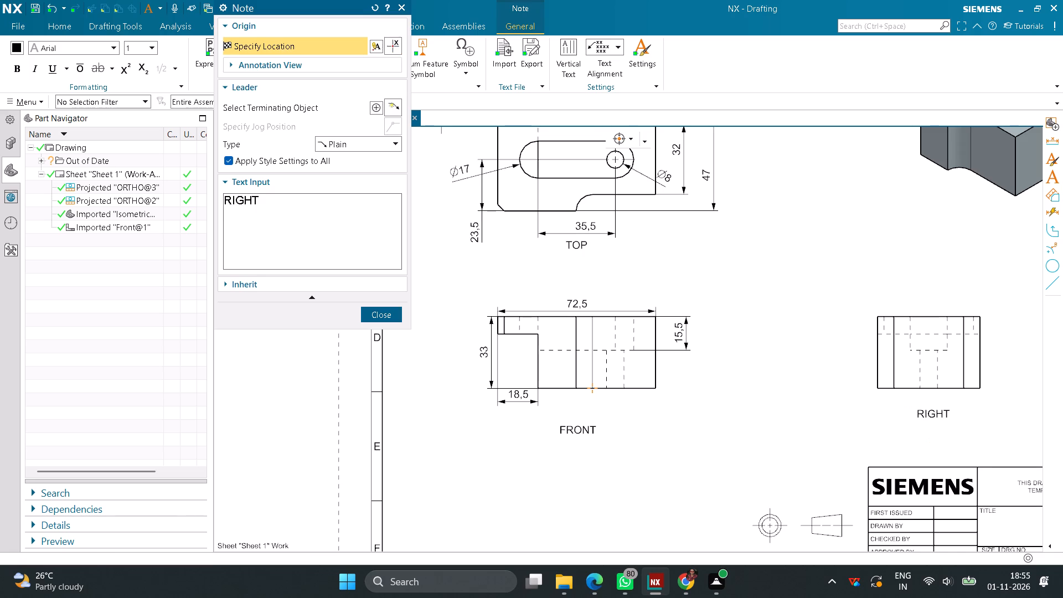
middle_drag(921, 313, 753, 474)
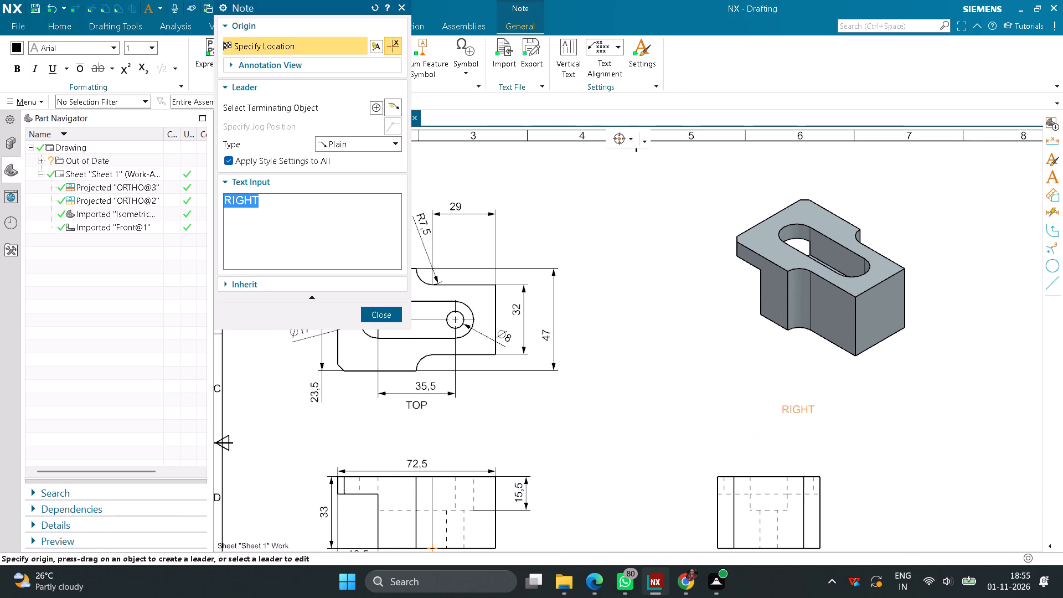
text(ISOMETRIC)
click(845, 411)
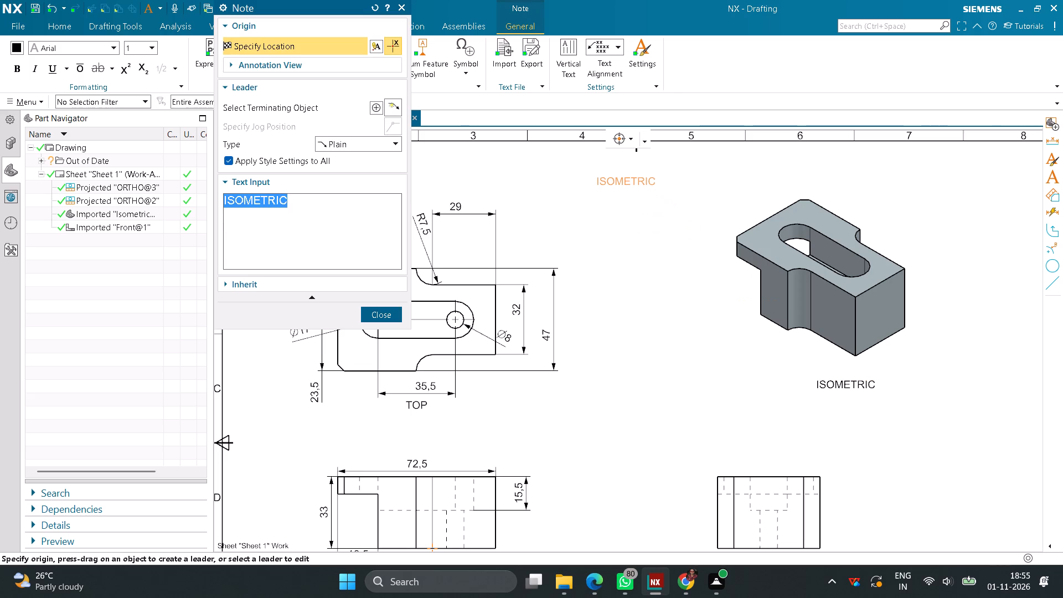
Place a title note reading PART MODEL near the sheet's upper edge, between the top and isometric views, and finish adding notes.
text(PART MODEL)
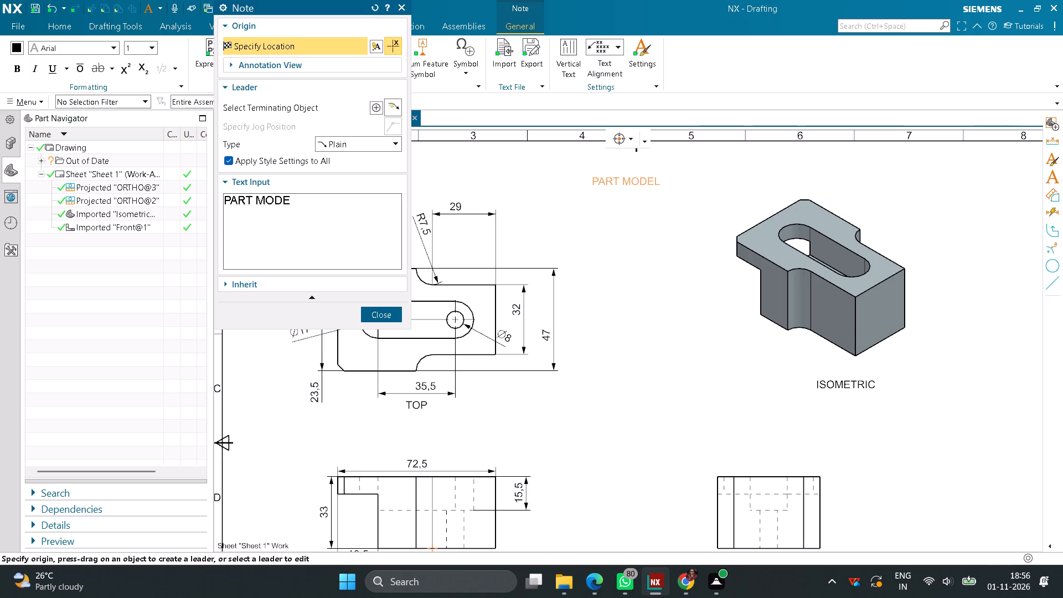
key(Return)
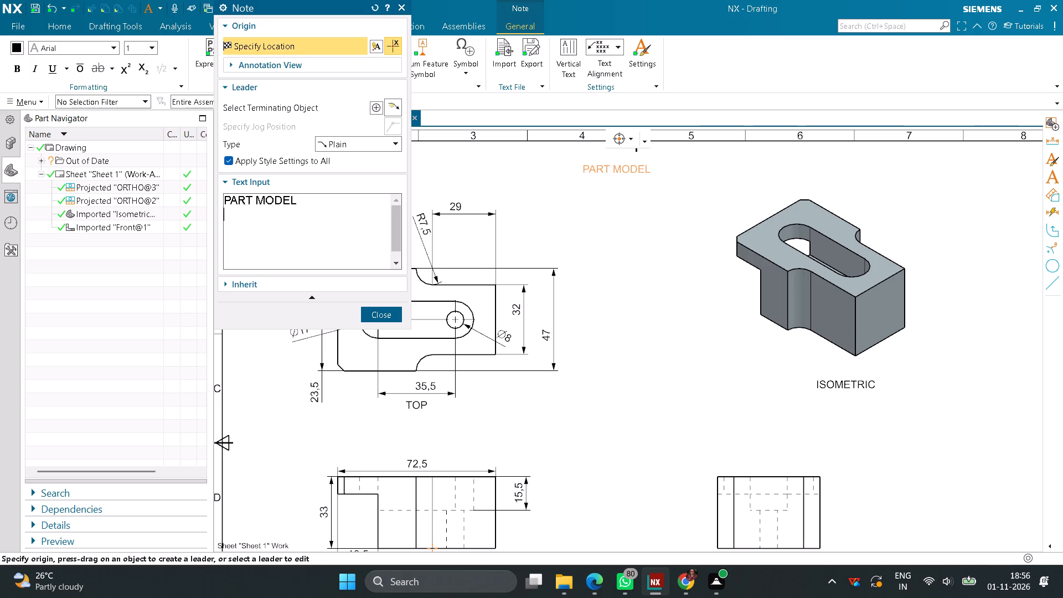
click(613, 218)
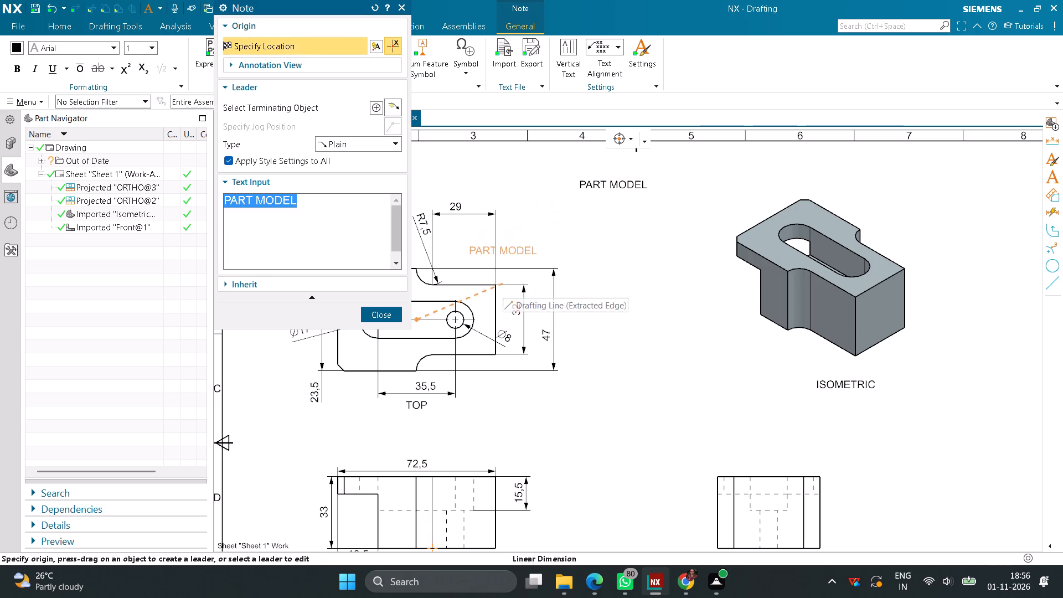
middle_click(536, 251)
Set the PART MODEL title's lettering to Bold Italic with a text height of 6.
right_click(613, 184)
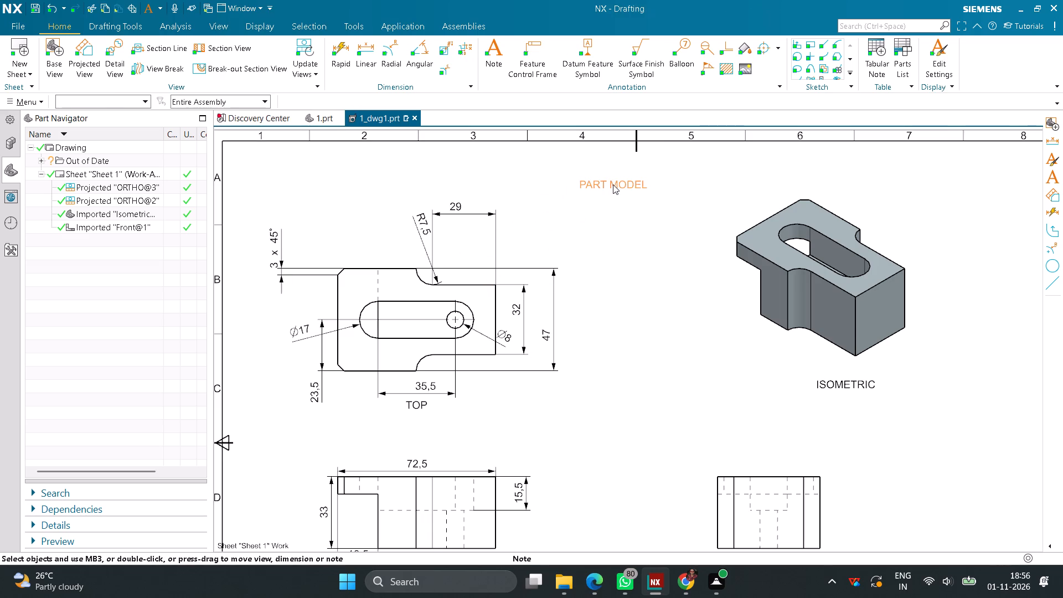
click(641, 207)
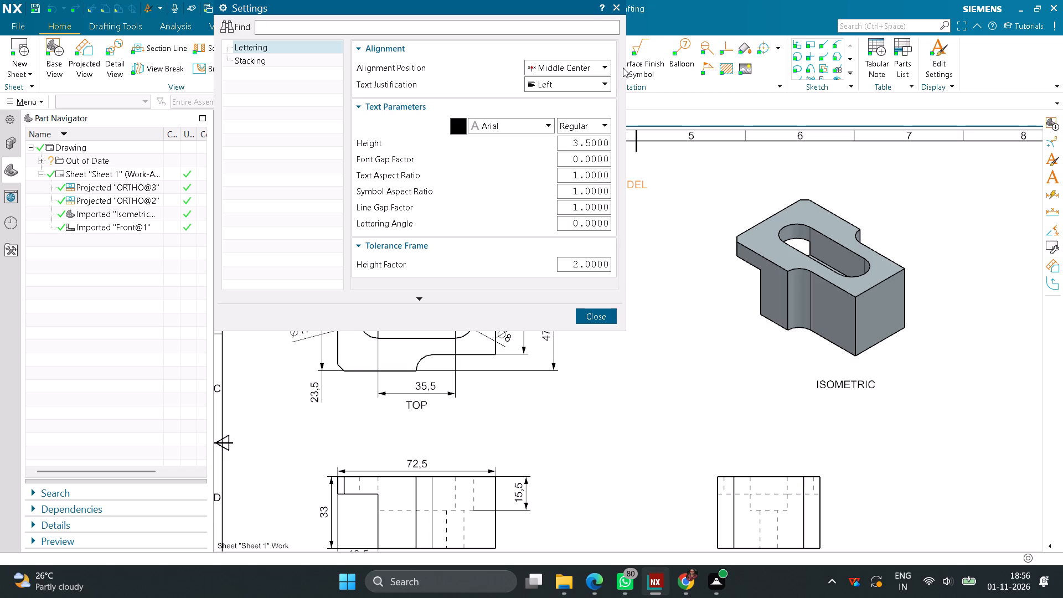
click(602, 123)
click(585, 183)
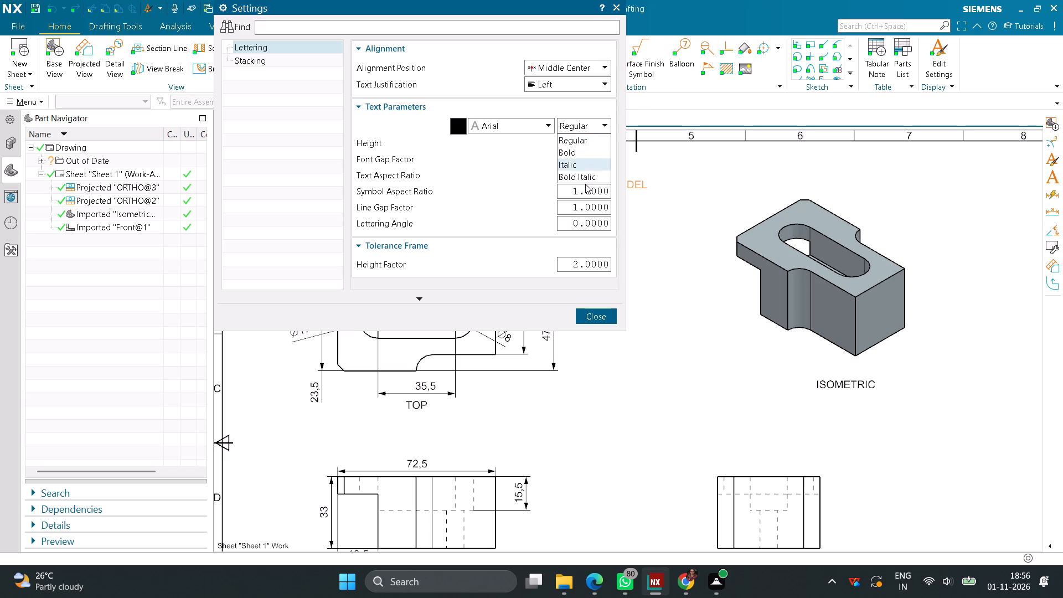
click(588, 176)
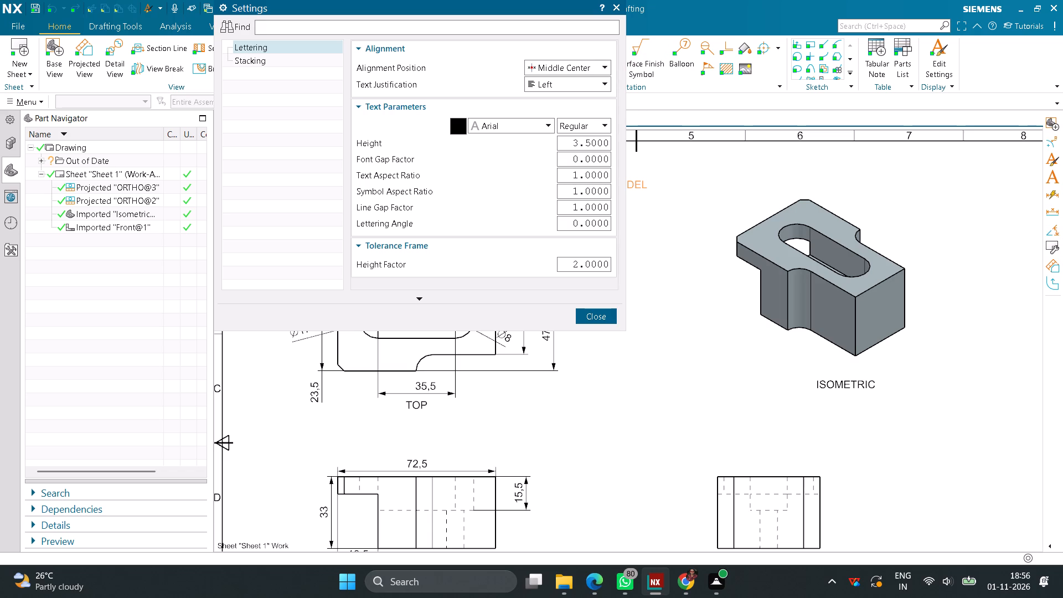
drag(568, 141, 627, 147)
key(6)
key(Return)
click(597, 323)
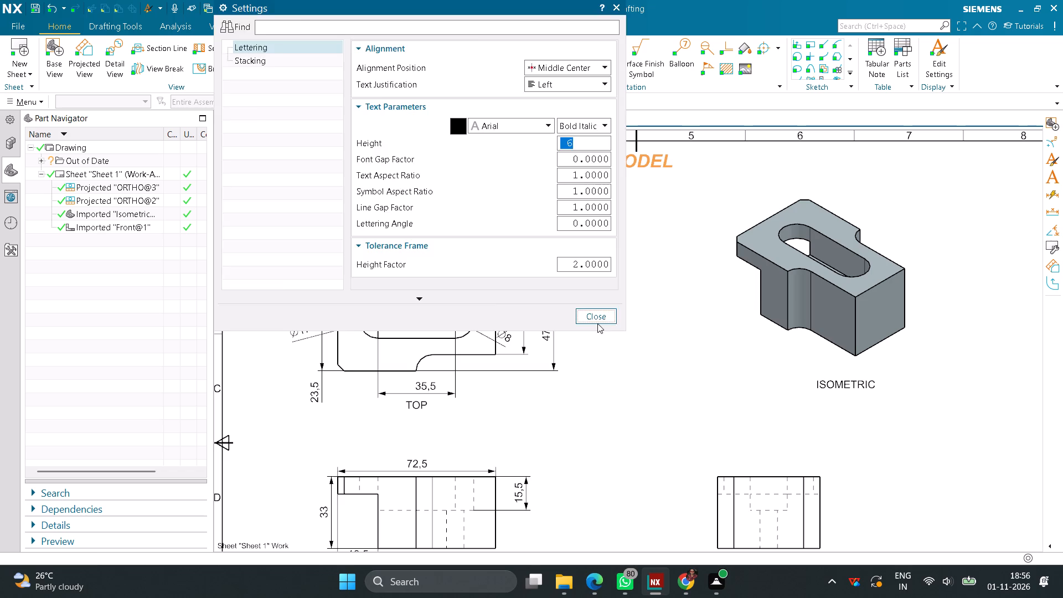
Reposition the PART MODEL title just inside the sheet's upper border, between the top and isometric views.
drag(607, 164, 617, 197)
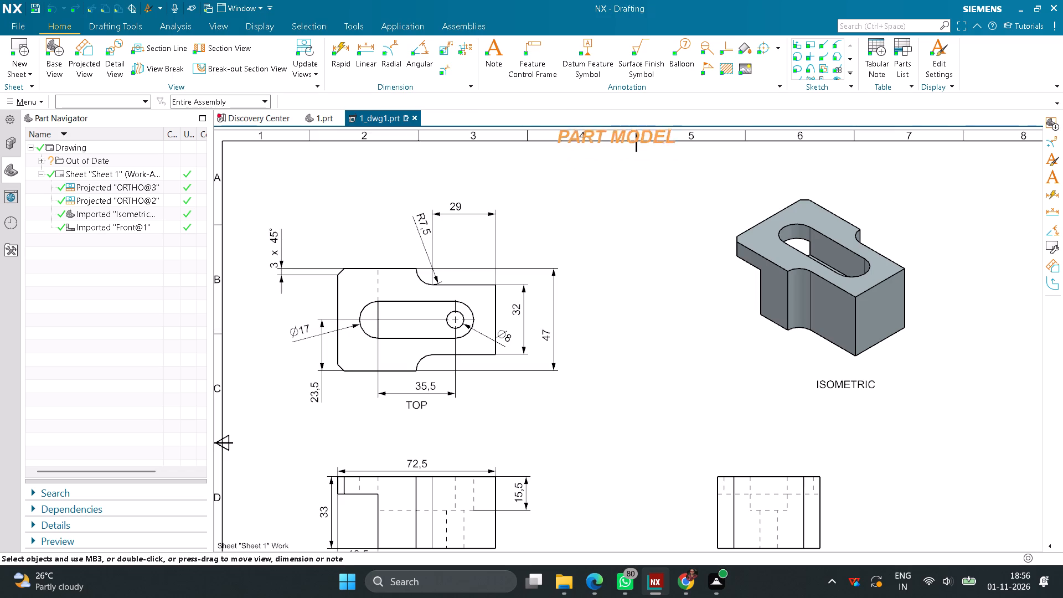
drag(617, 197, 617, 245)
Set the lettering of the TOP view label to Bold.
right_click(420, 408)
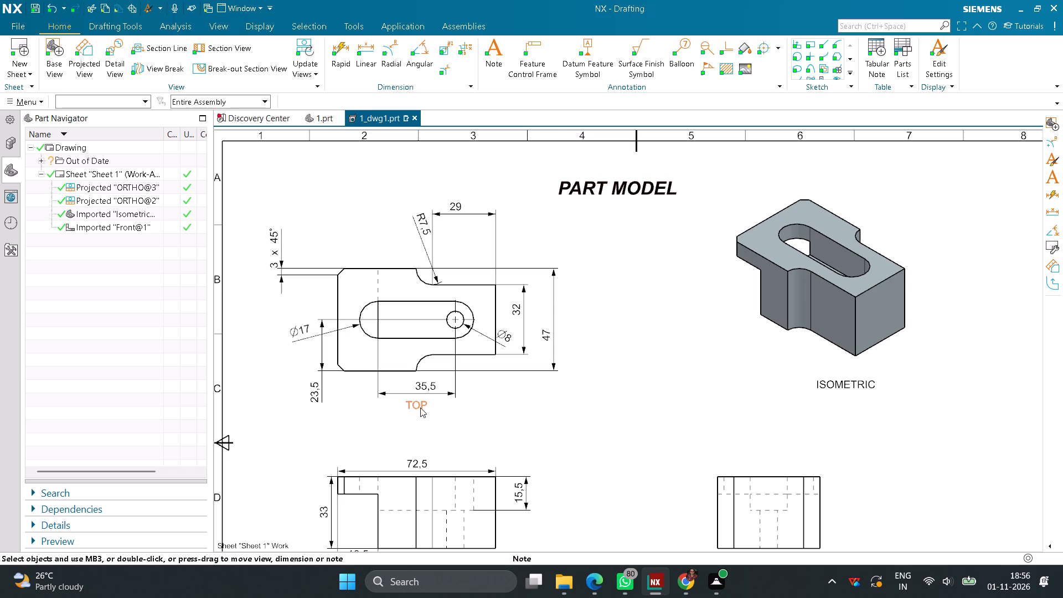
click(455, 439)
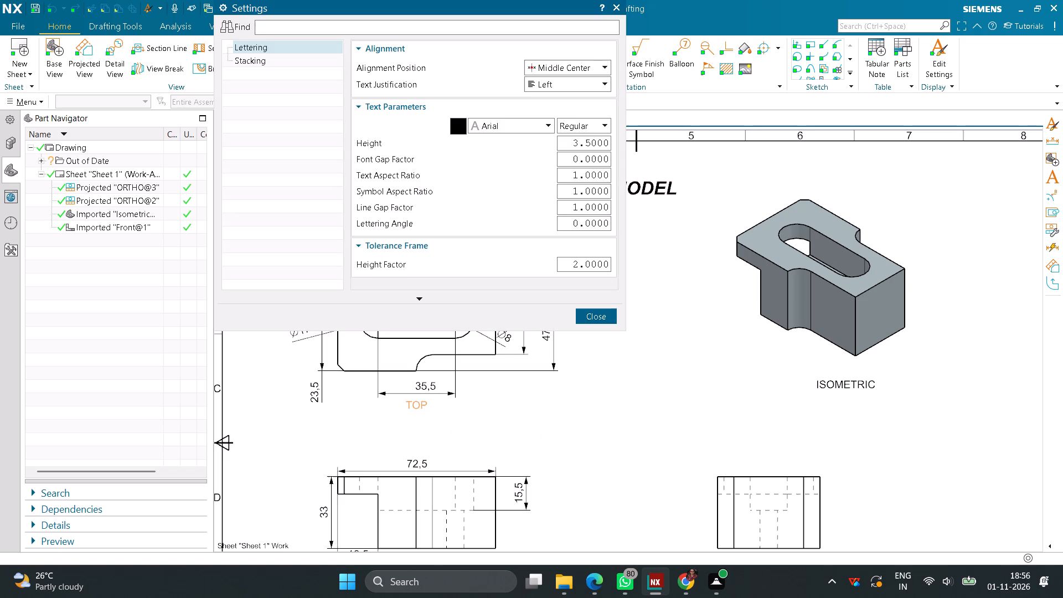
click(595, 124)
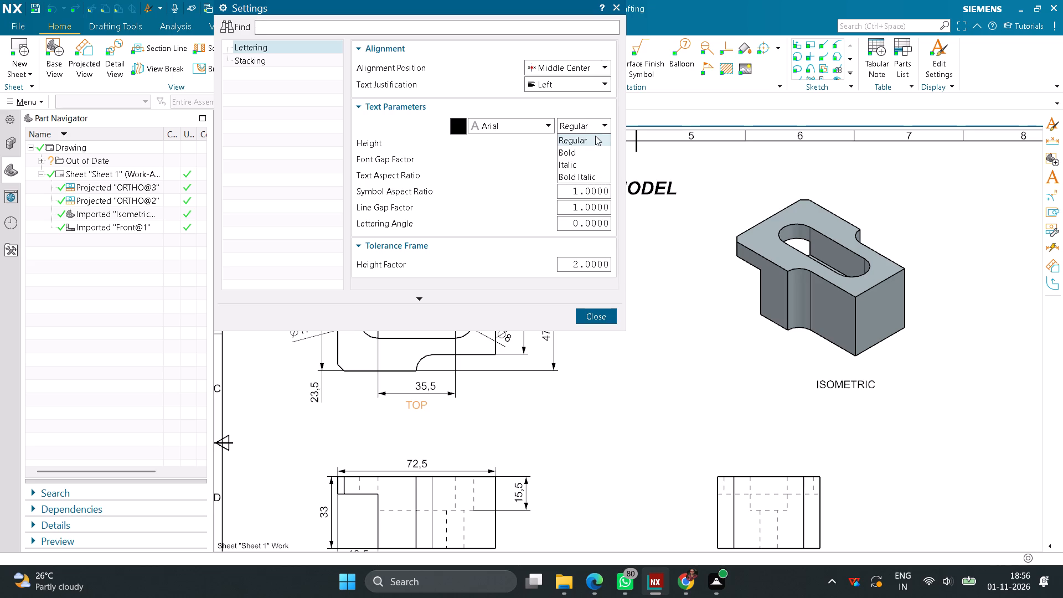
click(585, 148)
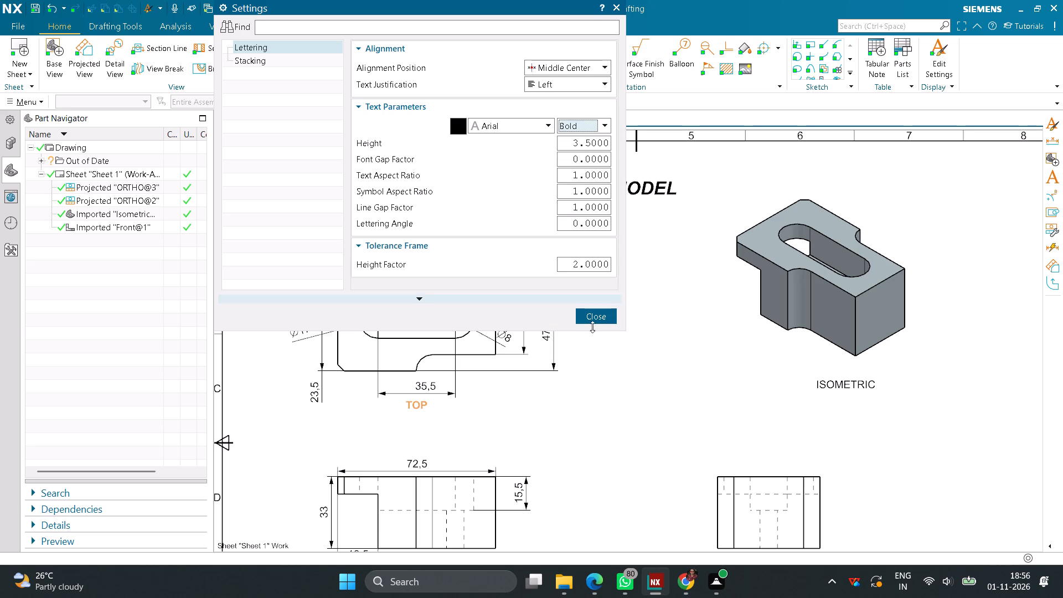
click(606, 318)
Set the lettering of the FRONT, RIGHT and ISOMETRIC view labels to Bold together.
scroll(587, 358, down, 3)
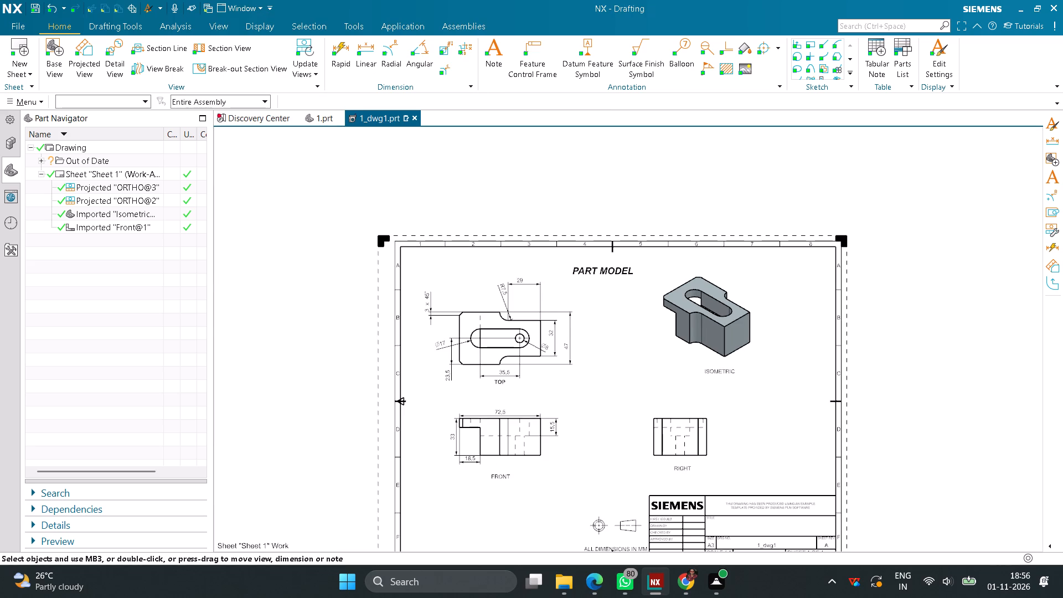
middle_drag(589, 415, 588, 344)
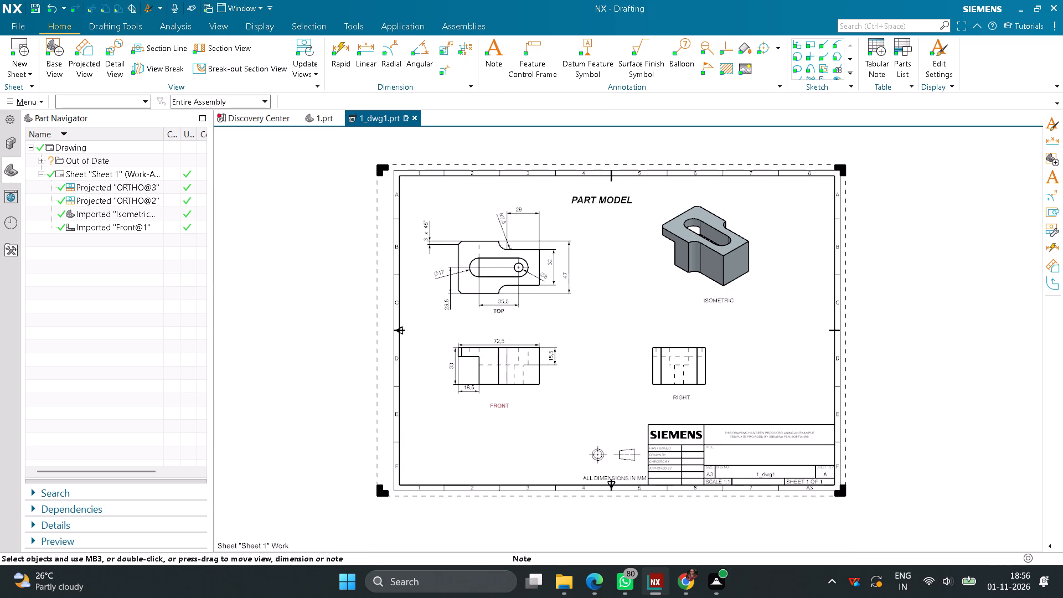
click(507, 404)
click(674, 401)
click(712, 305)
right_click(712, 305)
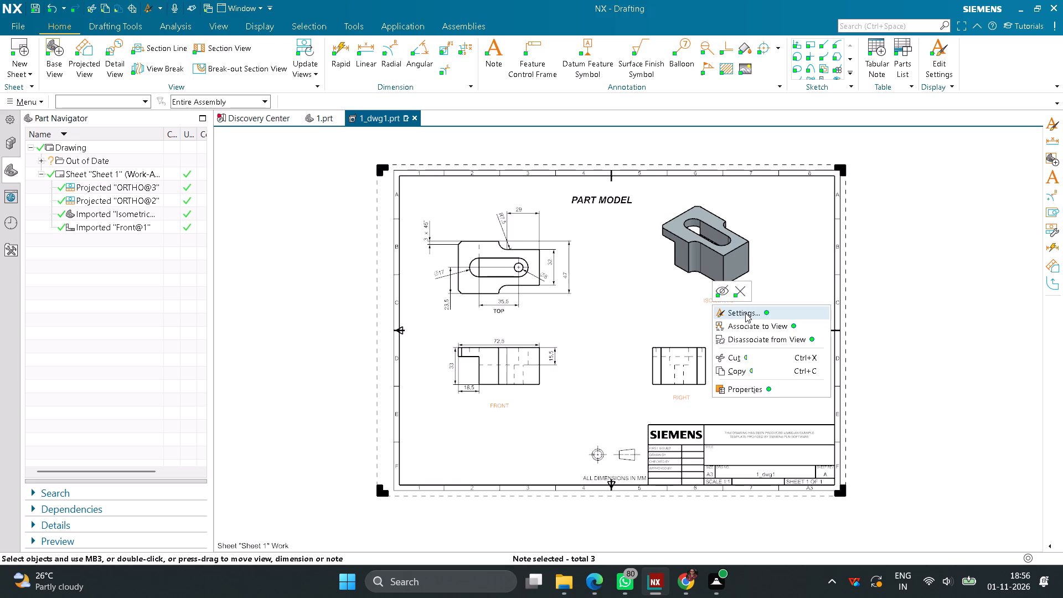
click(745, 313)
click(600, 131)
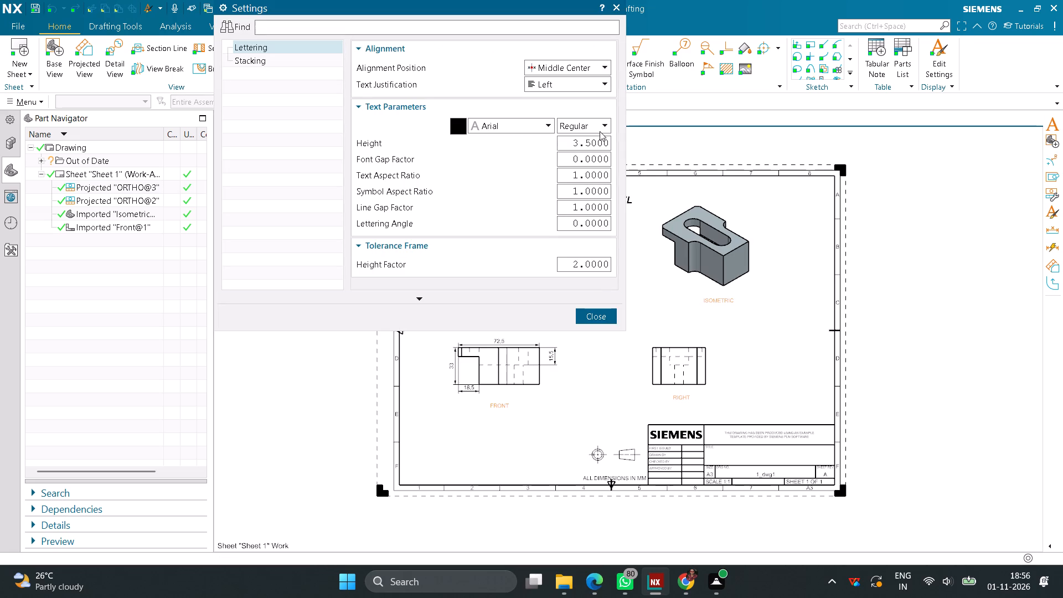
click(585, 148)
click(591, 312)
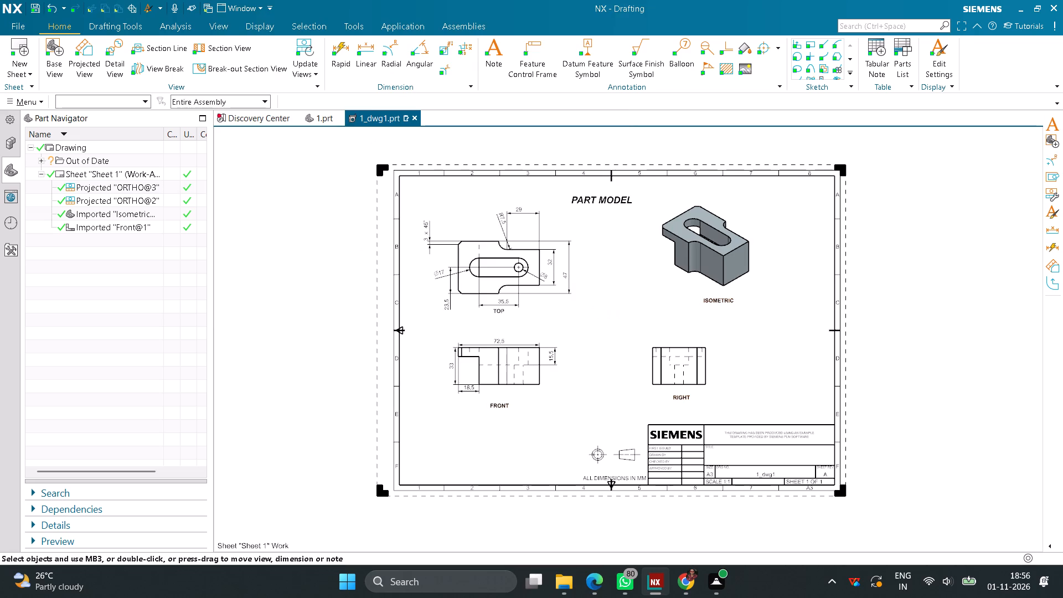
Try to save the drawing part under the name 1 in the internship folder.
click(12, 25)
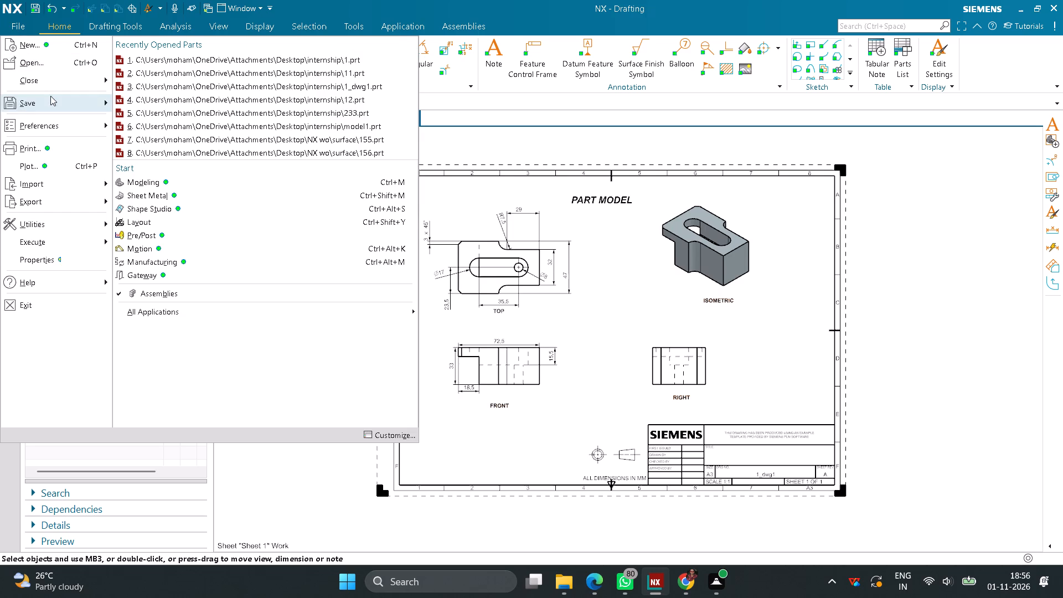
click(50, 96)
click(169, 55)
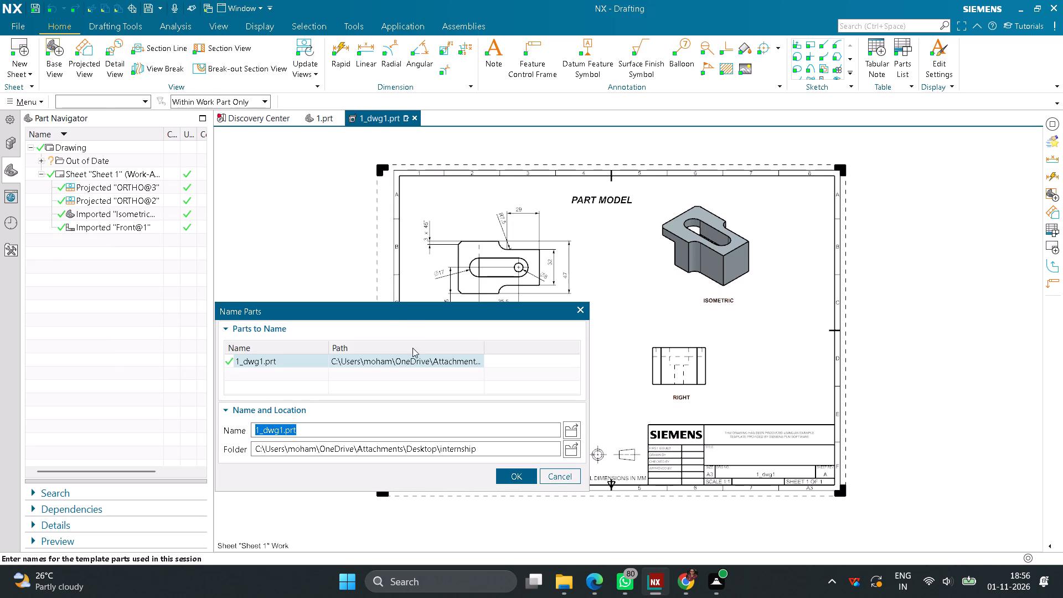
key(1)
click(520, 472)
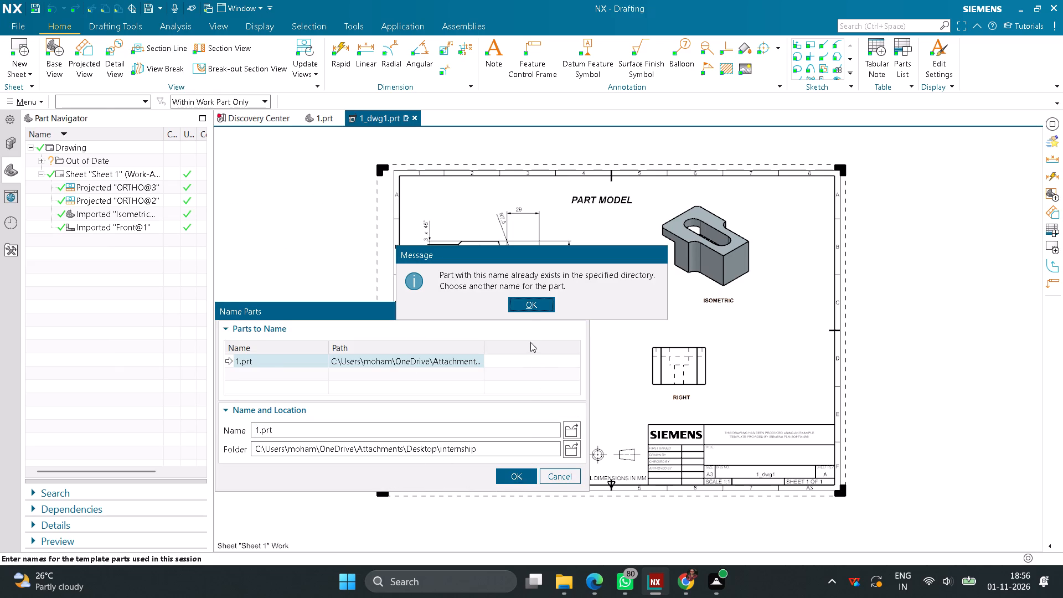
click(528, 310)
Rename the drawing part as 11 and save it in the internship folder.
key(1)
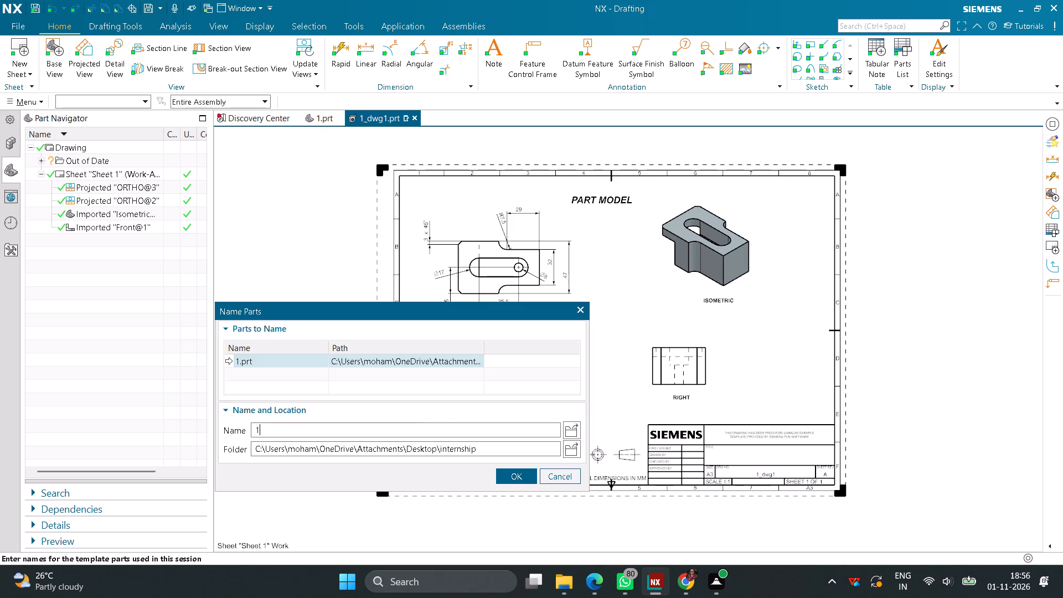
key(1)
click(508, 482)
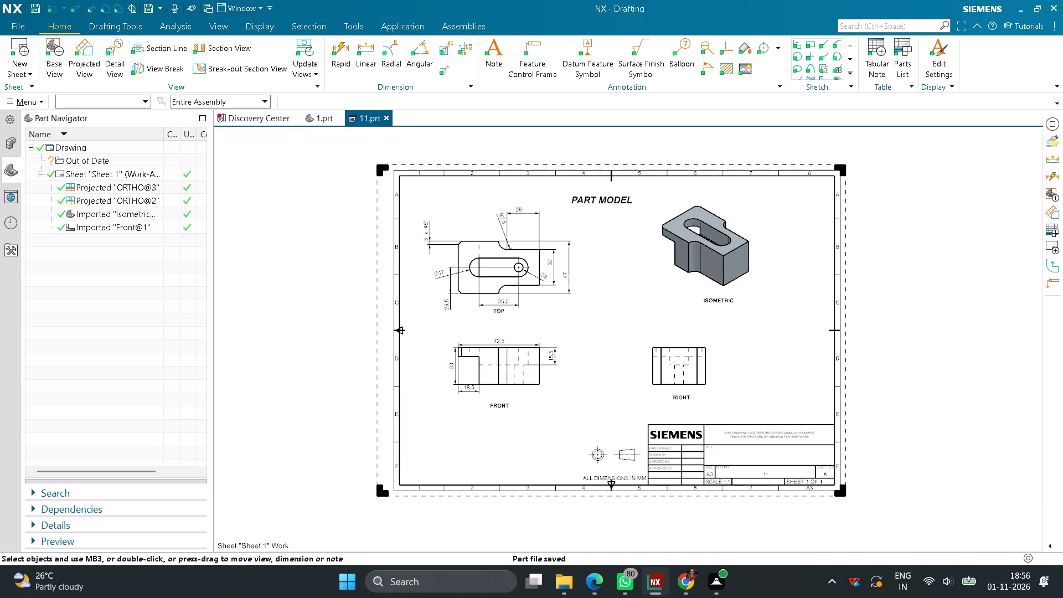
Close the saved drawing part 11.
click(388, 116)
click(529, 303)
Stop the journal recording.
click(153, 27)
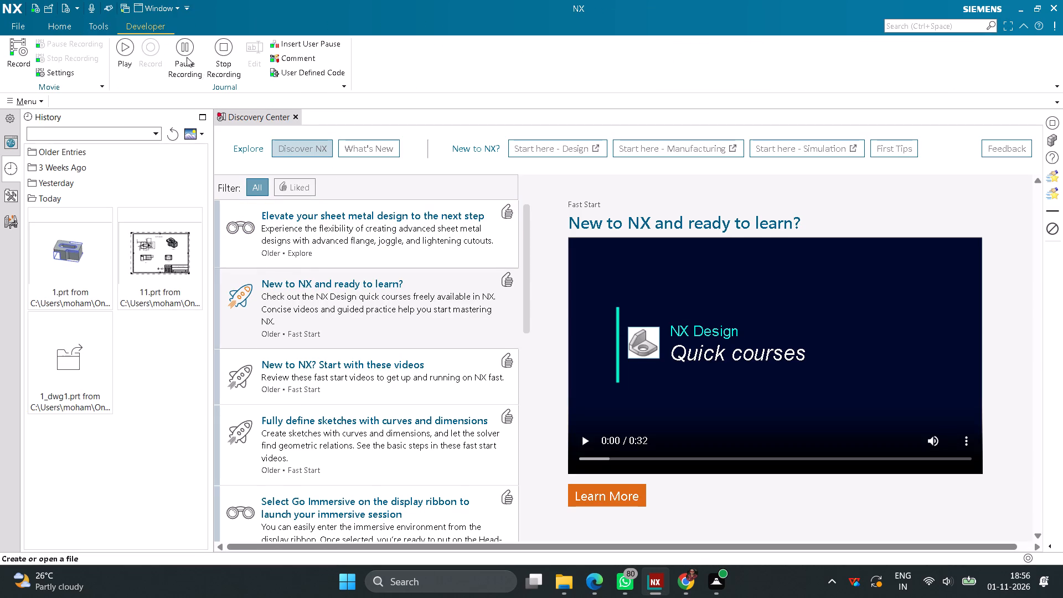
click(224, 55)
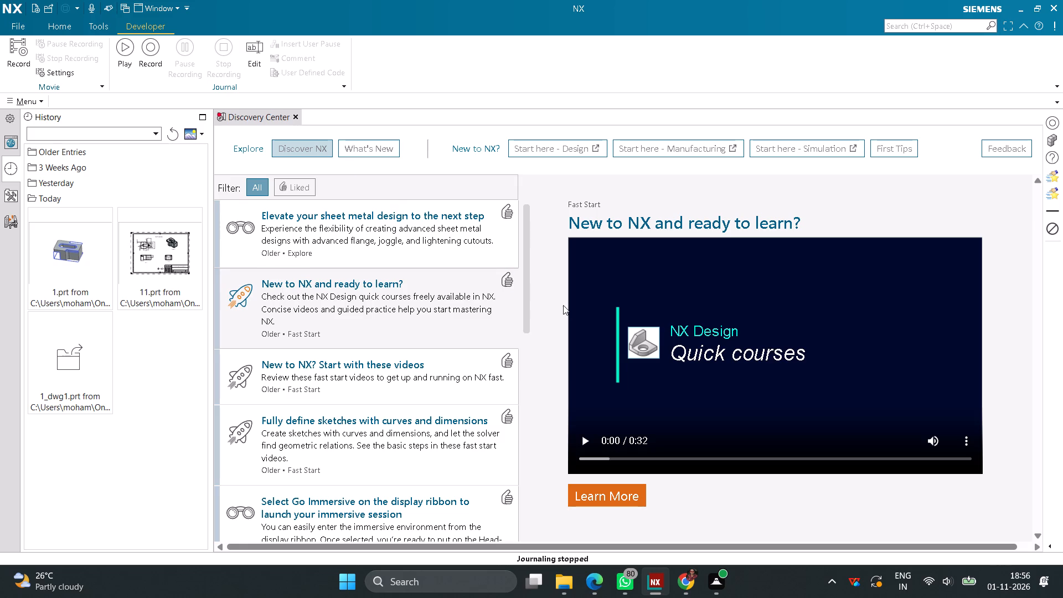
Switch to the Chrome browser showing the ChatGPT conversation.
click(698, 579)
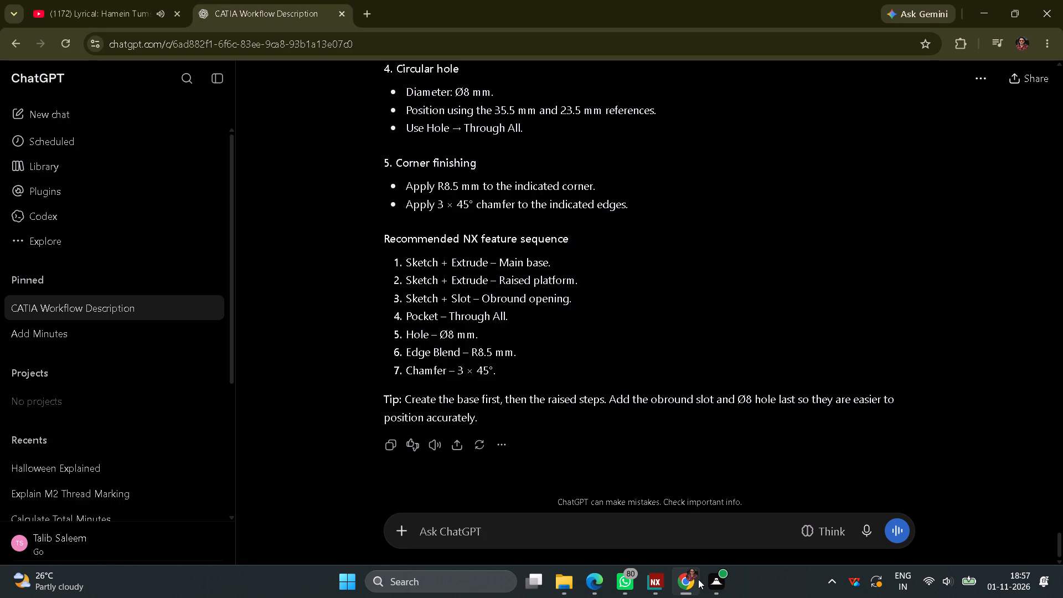